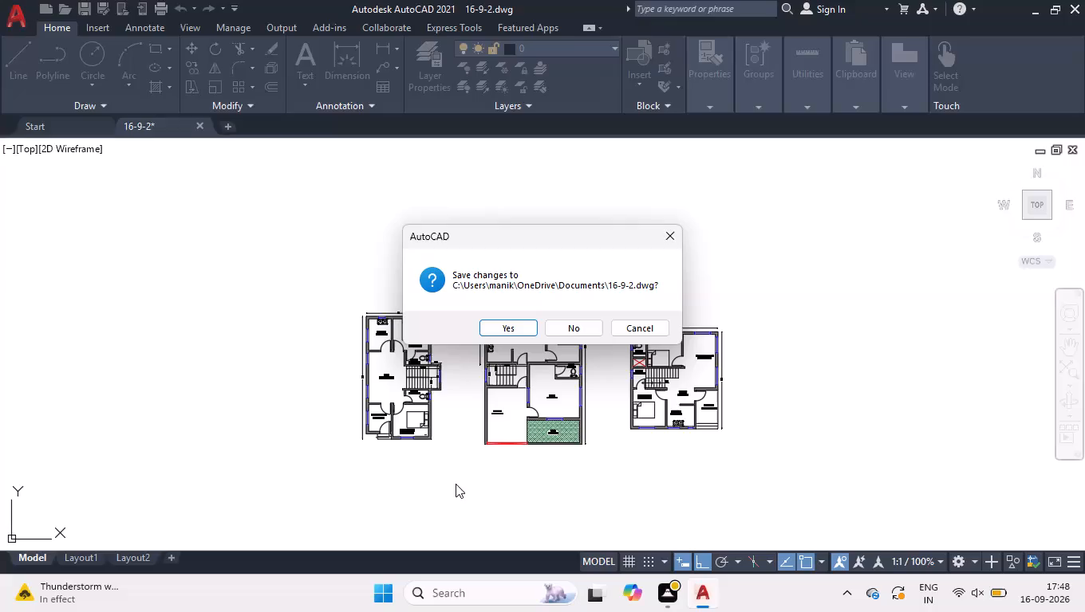
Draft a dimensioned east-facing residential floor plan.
Decline saving the changes to the drawing 16-9-2.dwg.
click(590, 320)
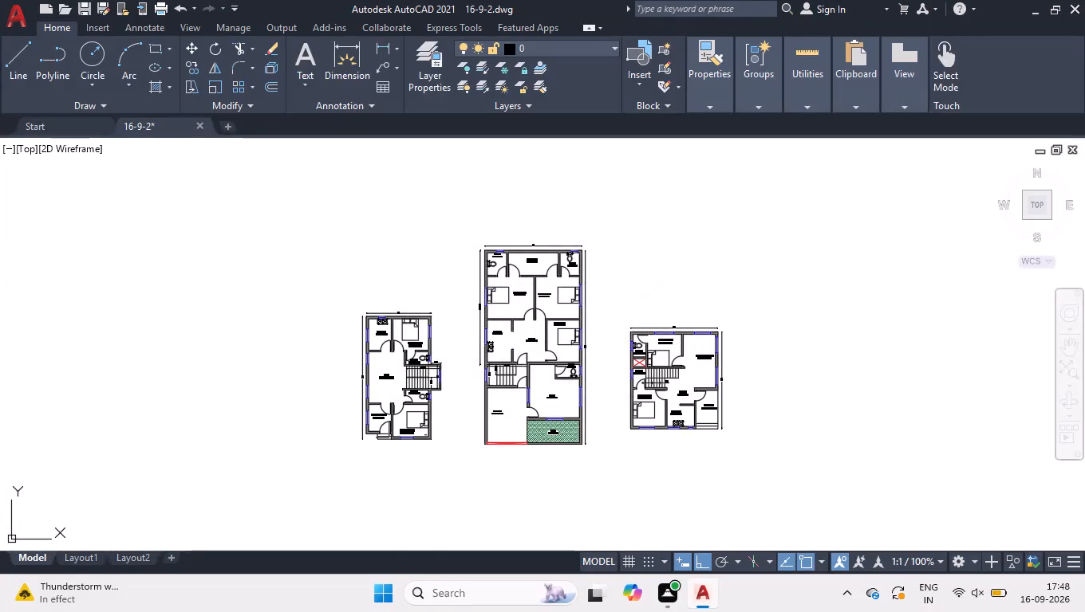
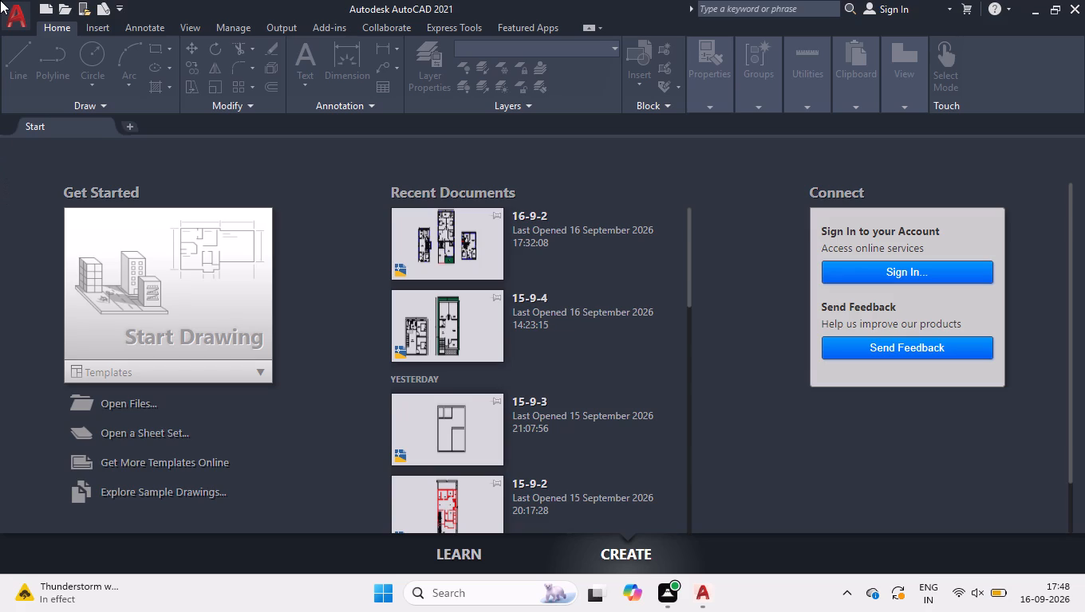
Start a new blank drawing and set it up with the grid display off and ortho mode on.
click(124, 293)
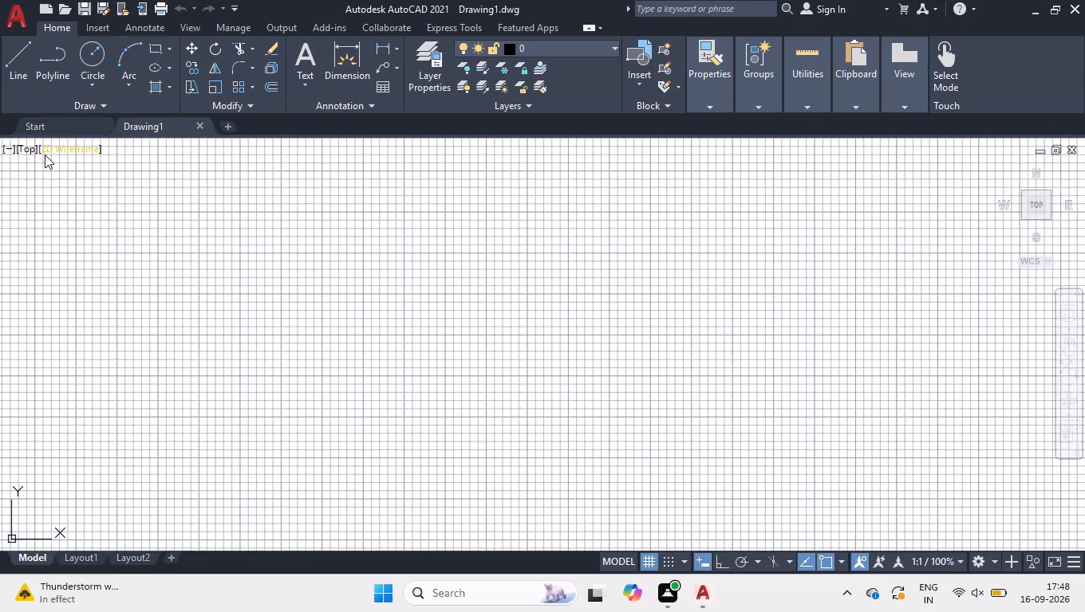
click(641, 565)
click(729, 562)
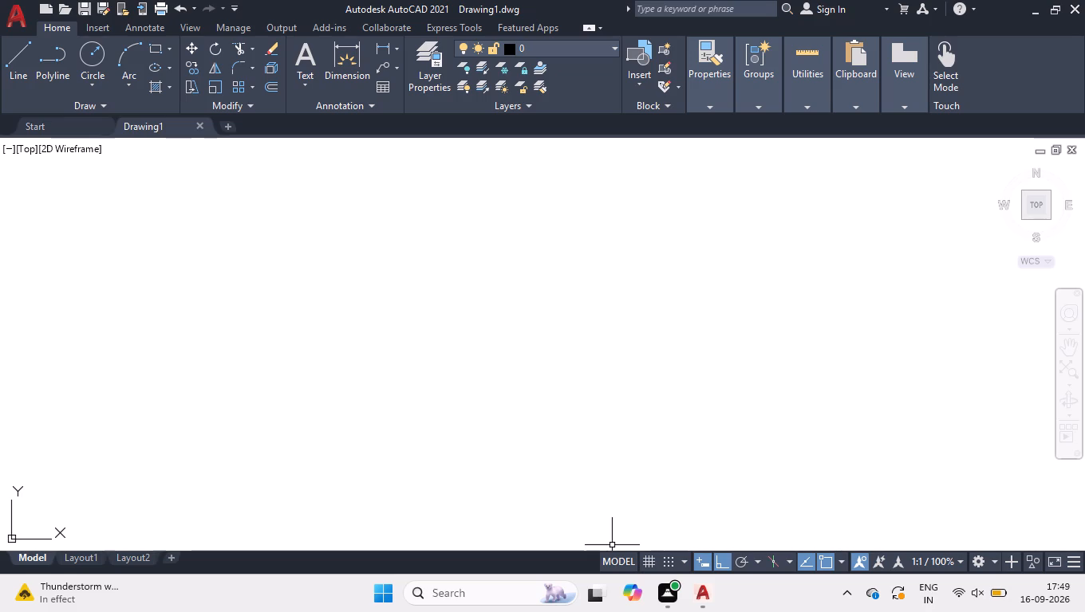
Configure the drawing units to Engineering length with 0'-0.00" precision and inches as the insertion scale.
key(l)
key(BackSpace)
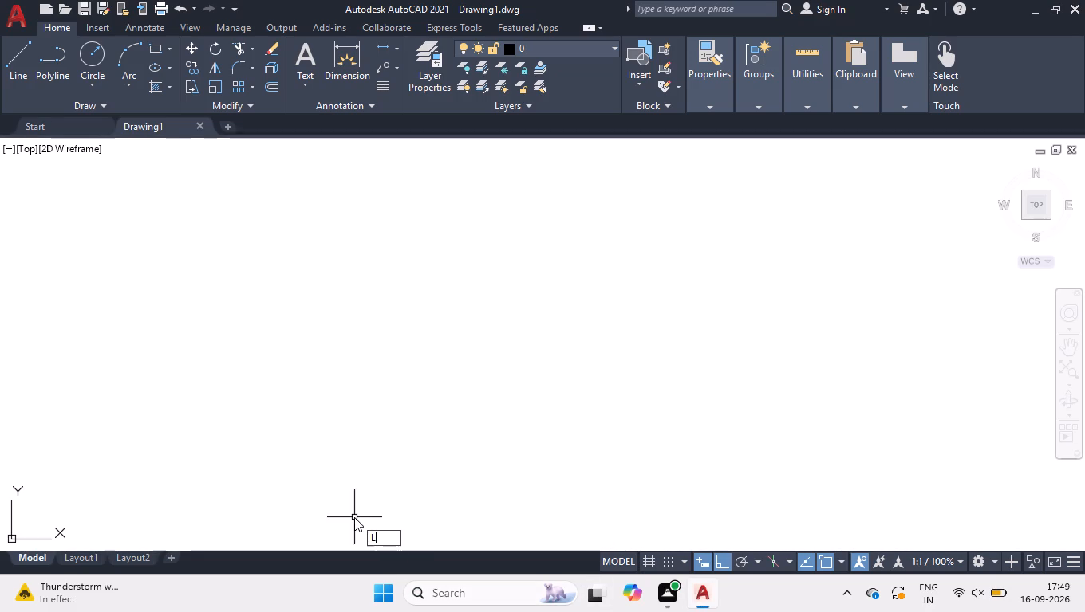
text(UN)
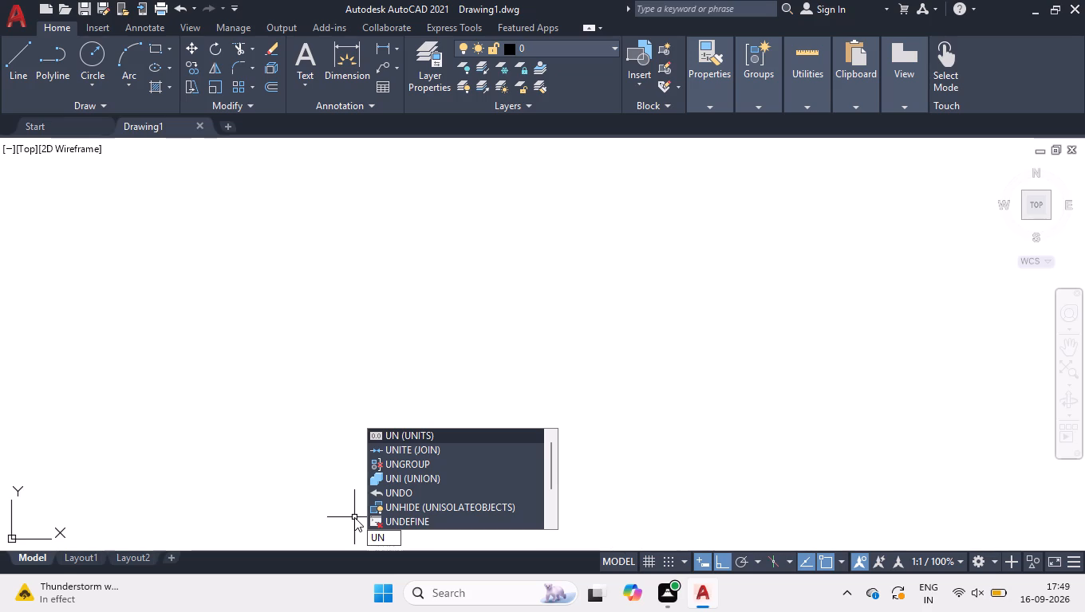
key(Return)
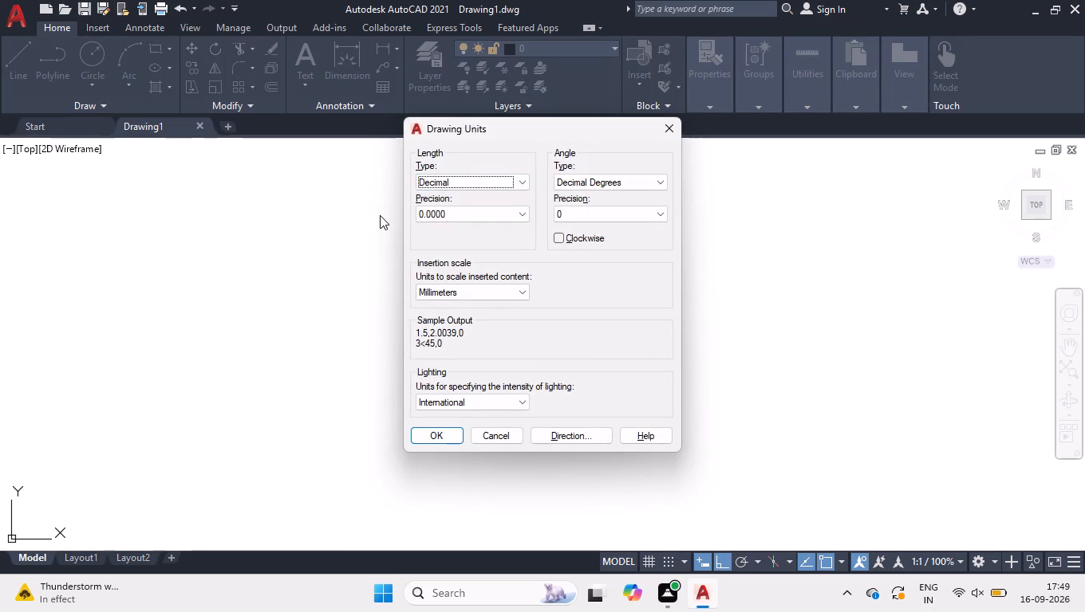
click(527, 178)
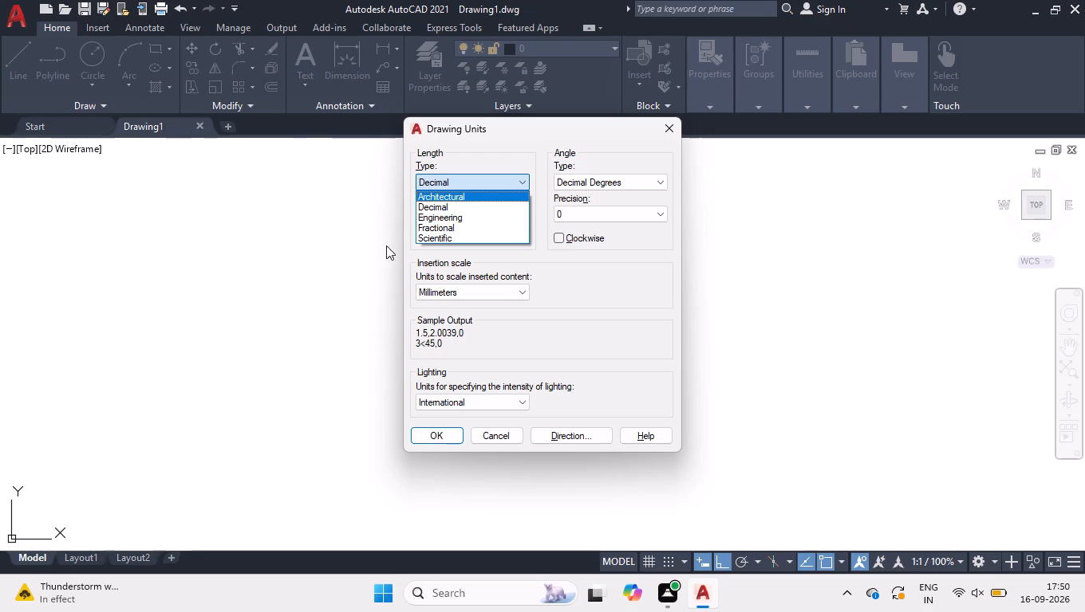
click(460, 216)
click(460, 214)
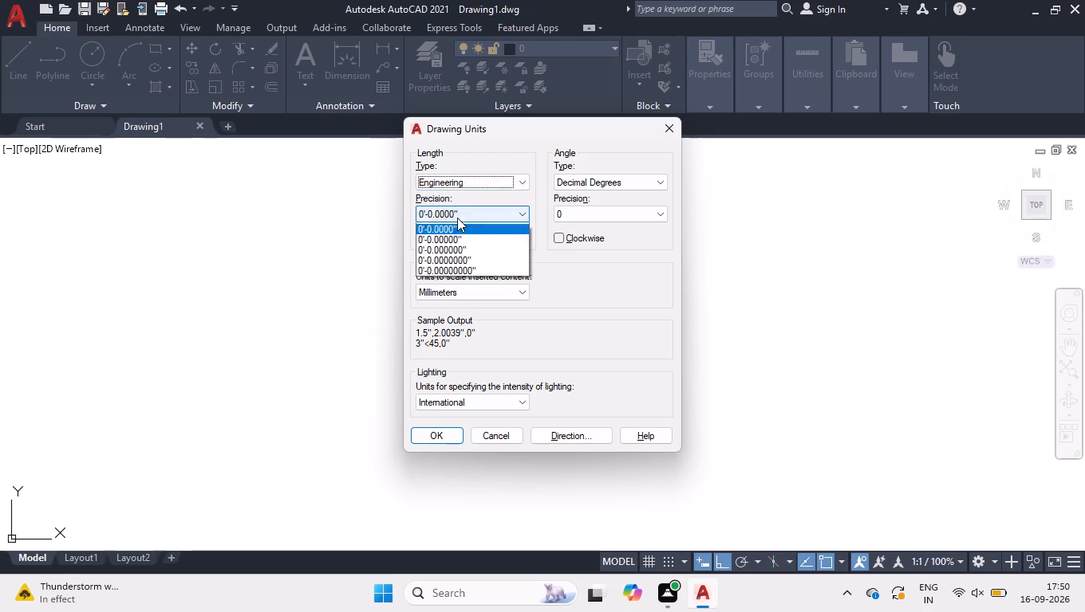
click(444, 249)
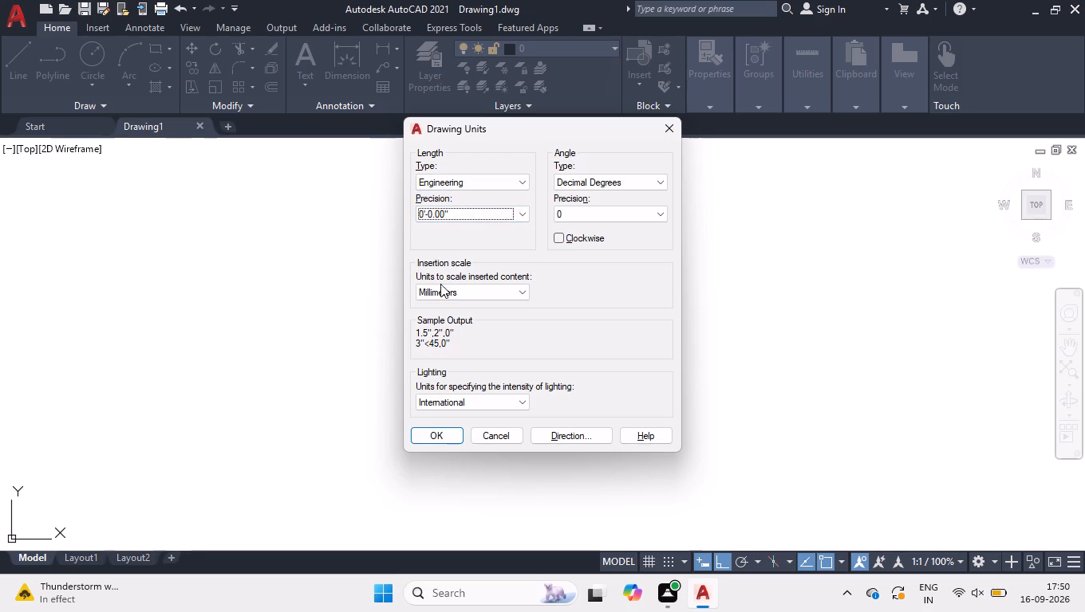
click(440, 300)
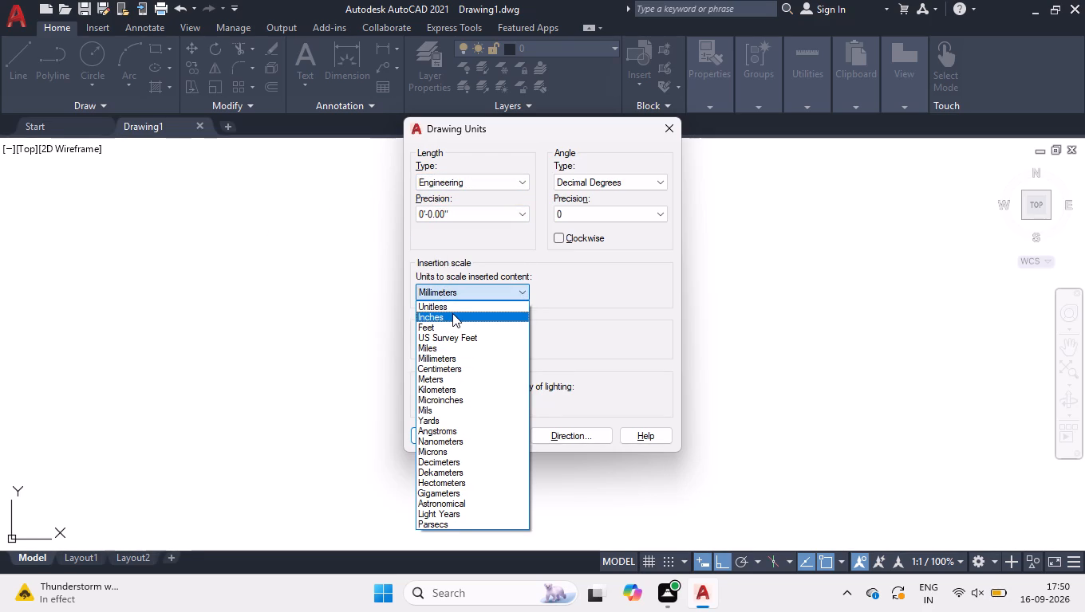
click(452, 313)
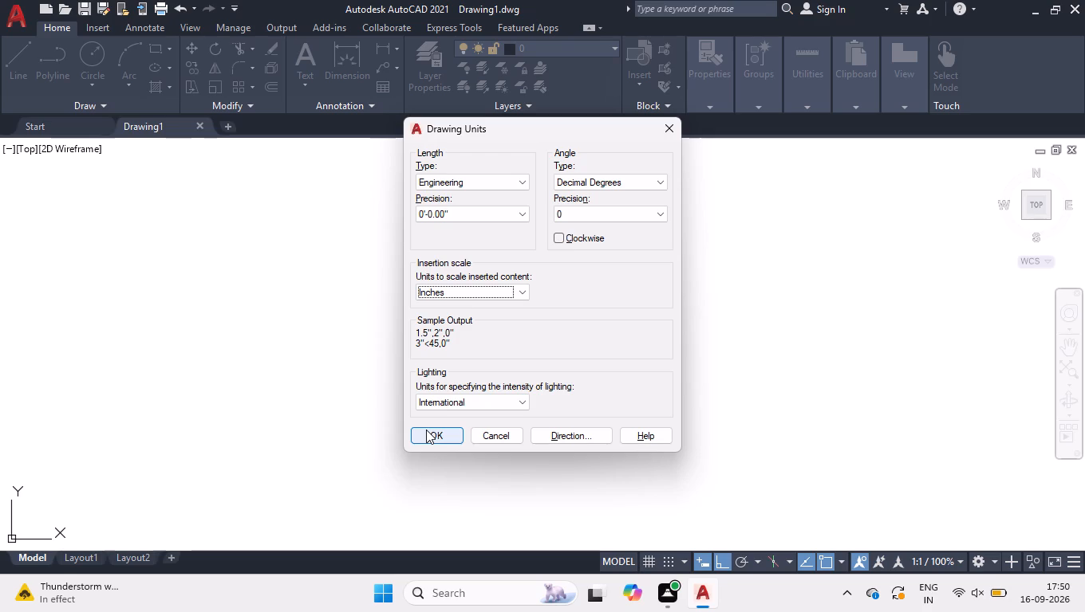
click(426, 430)
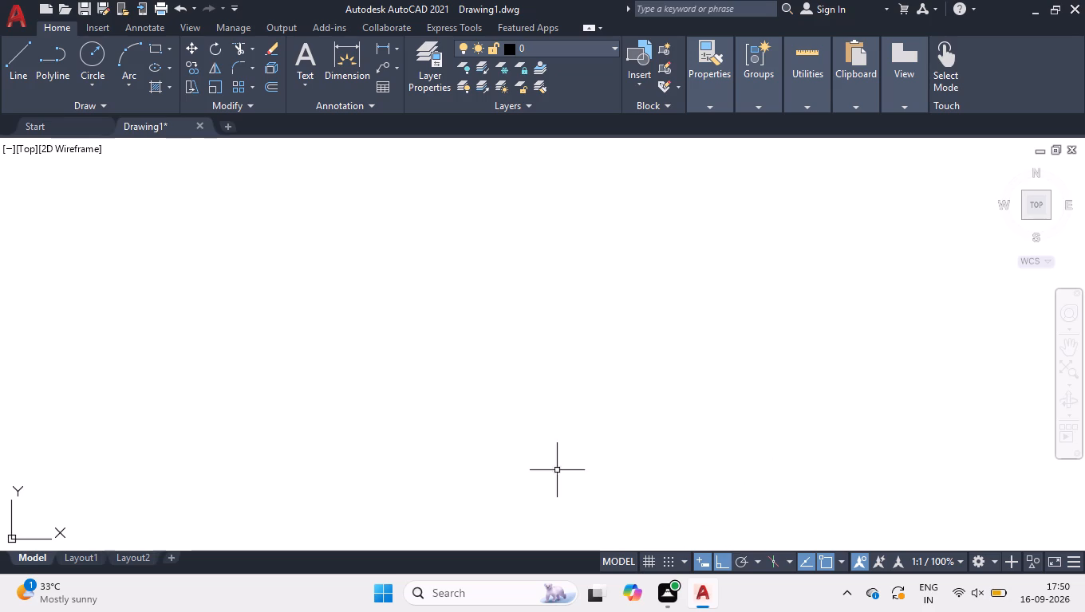
Draw a closed rectangular plot outline with the Line command, 19' wide and 60' high.
scroll(443, 355, down, 1)
scroll(444, 355, up, 1)
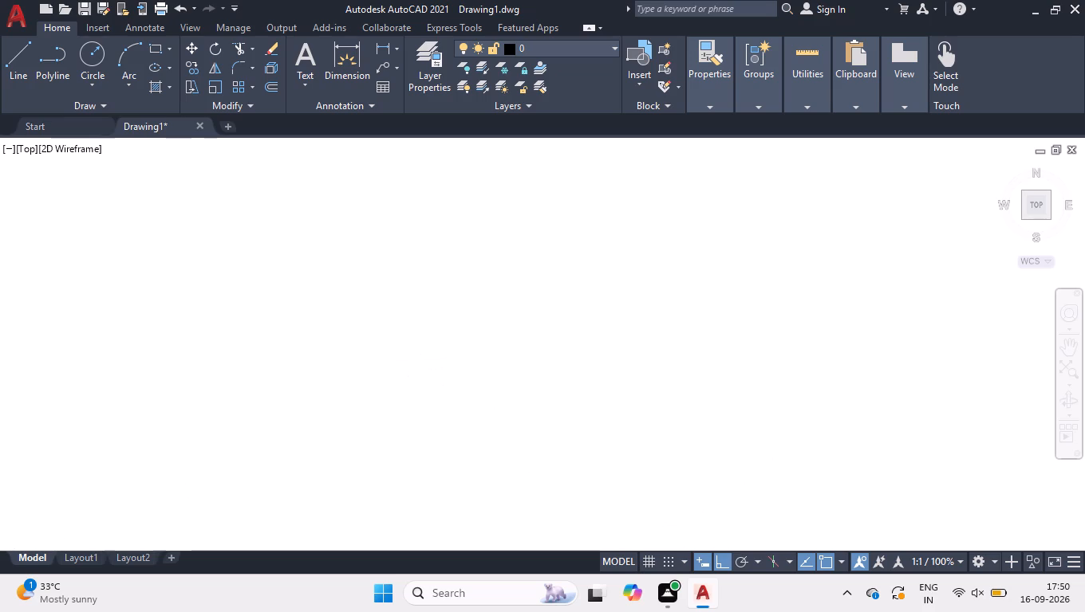
key(l)
key(Return)
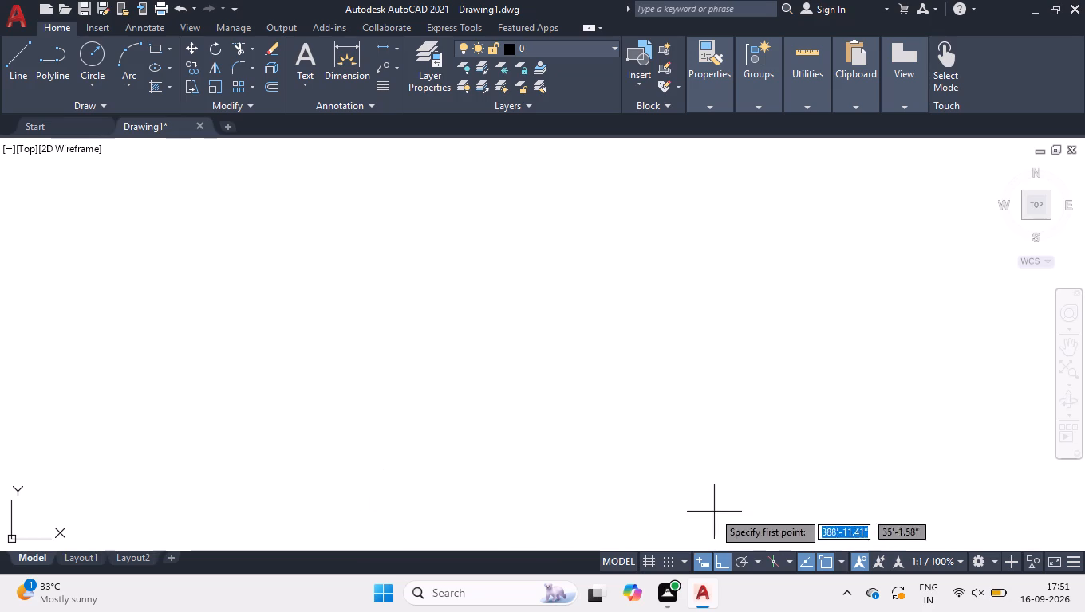
click(353, 498)
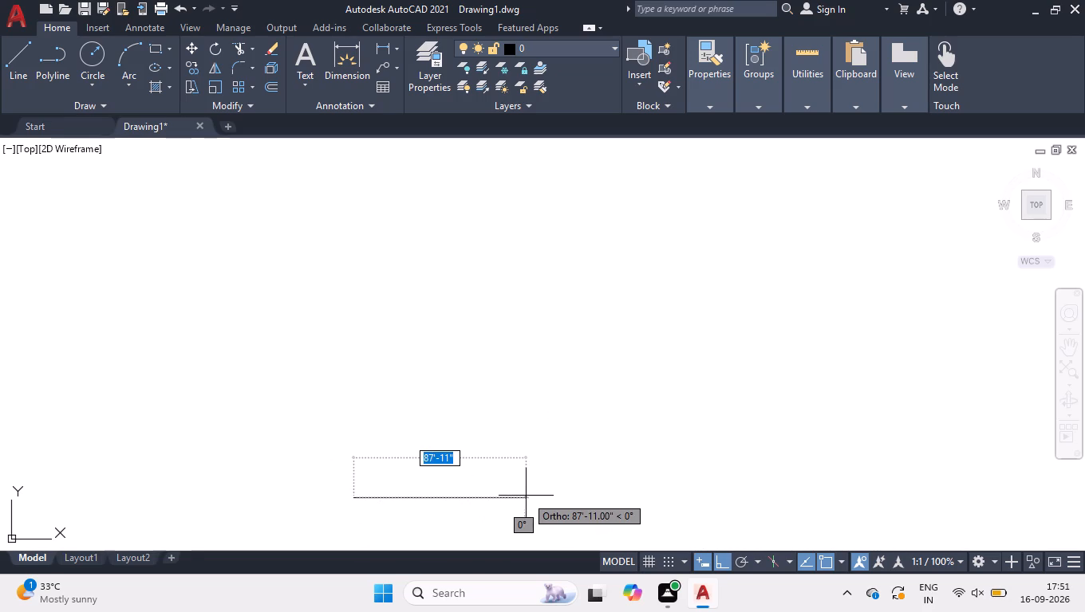
text(19')
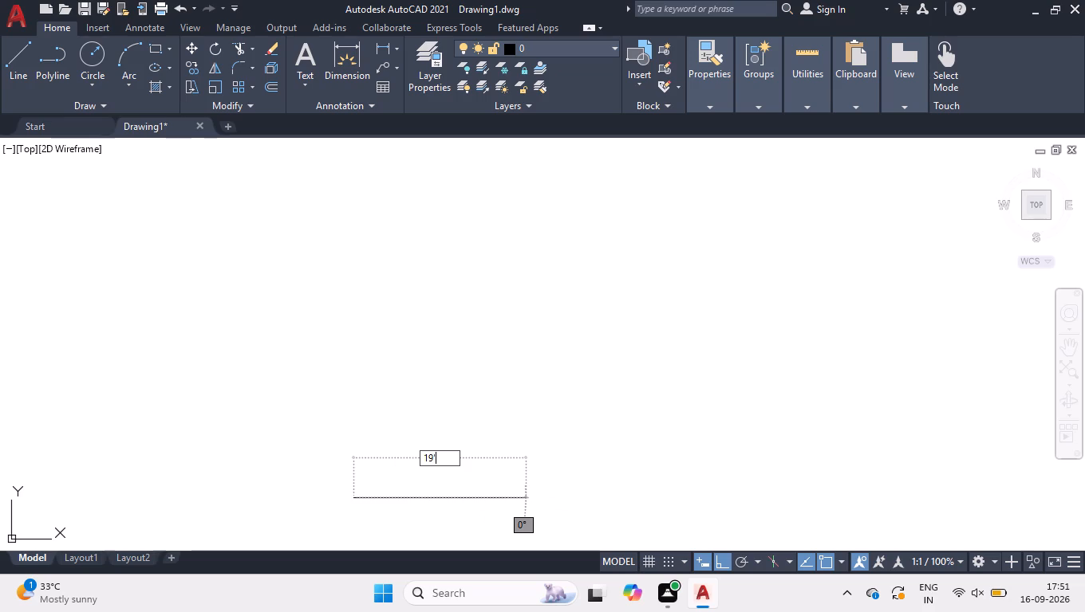
key(Return)
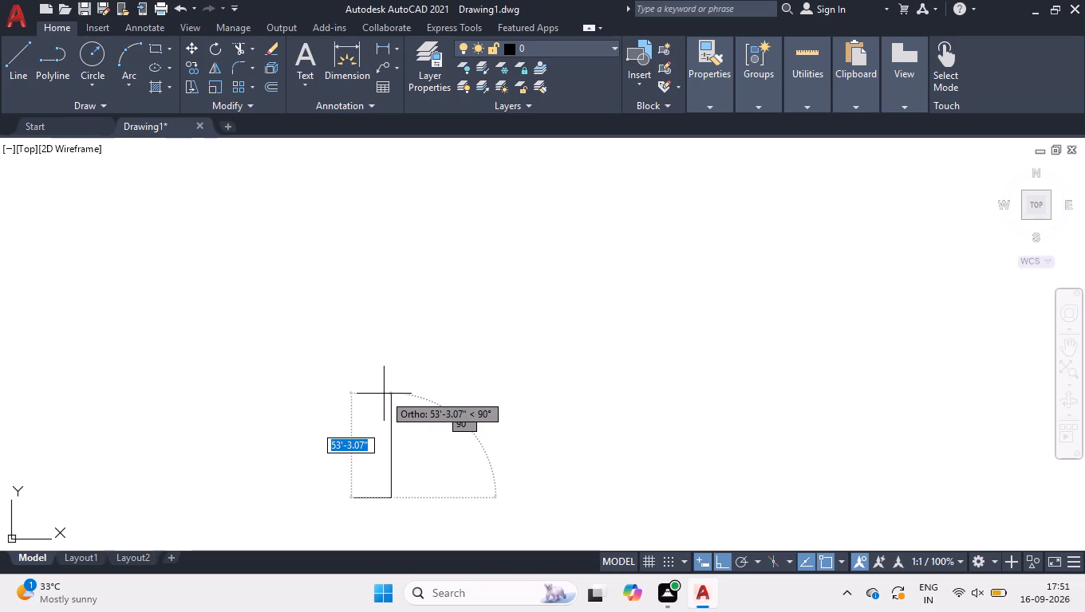
text(60')
key(Return)
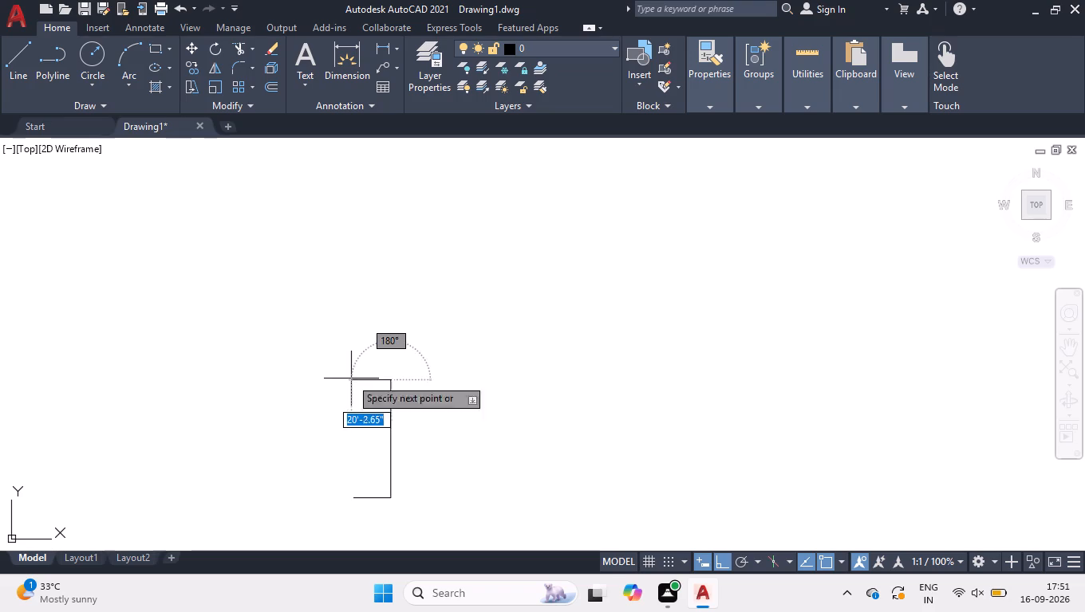
text(19')
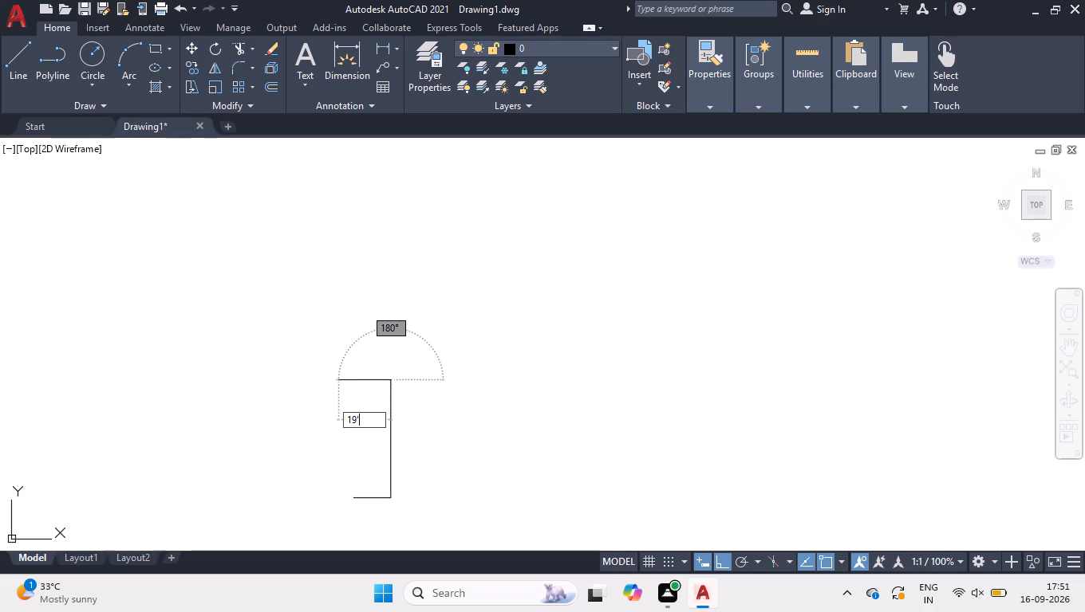
key(Return)
key(c)
key(Return)
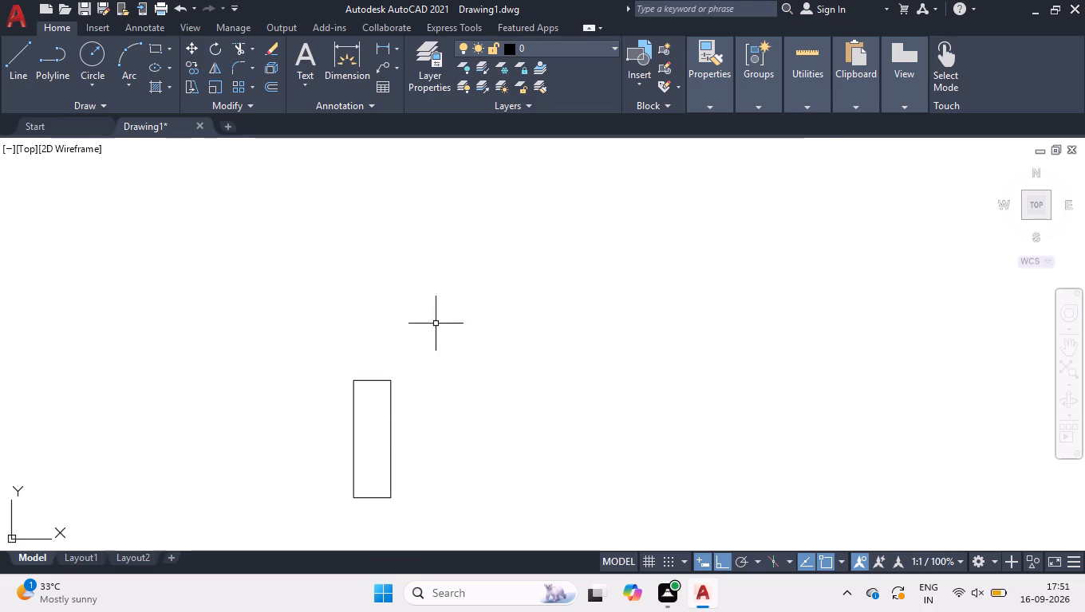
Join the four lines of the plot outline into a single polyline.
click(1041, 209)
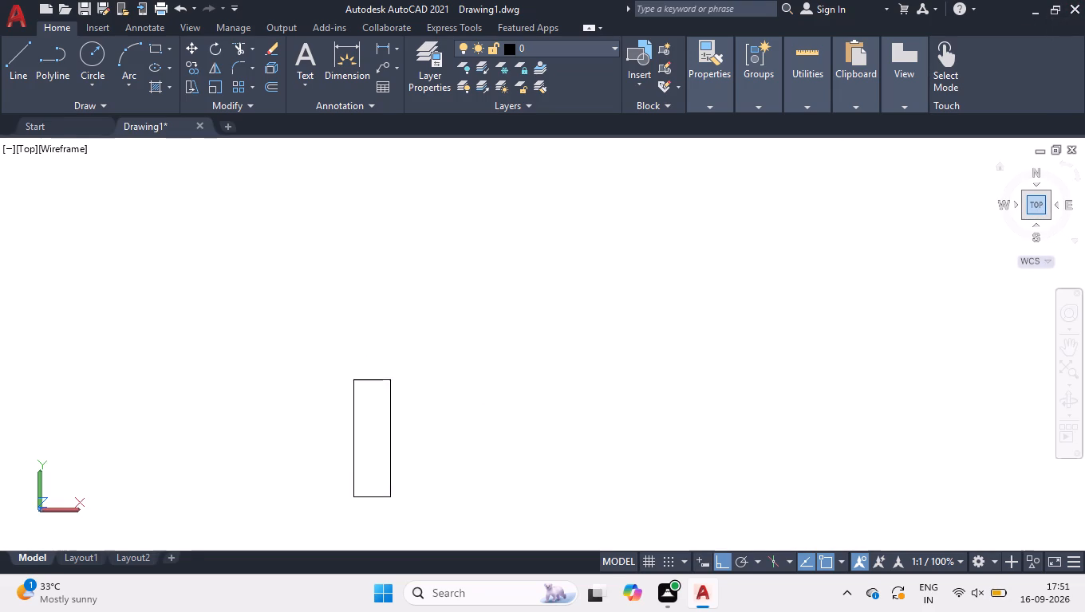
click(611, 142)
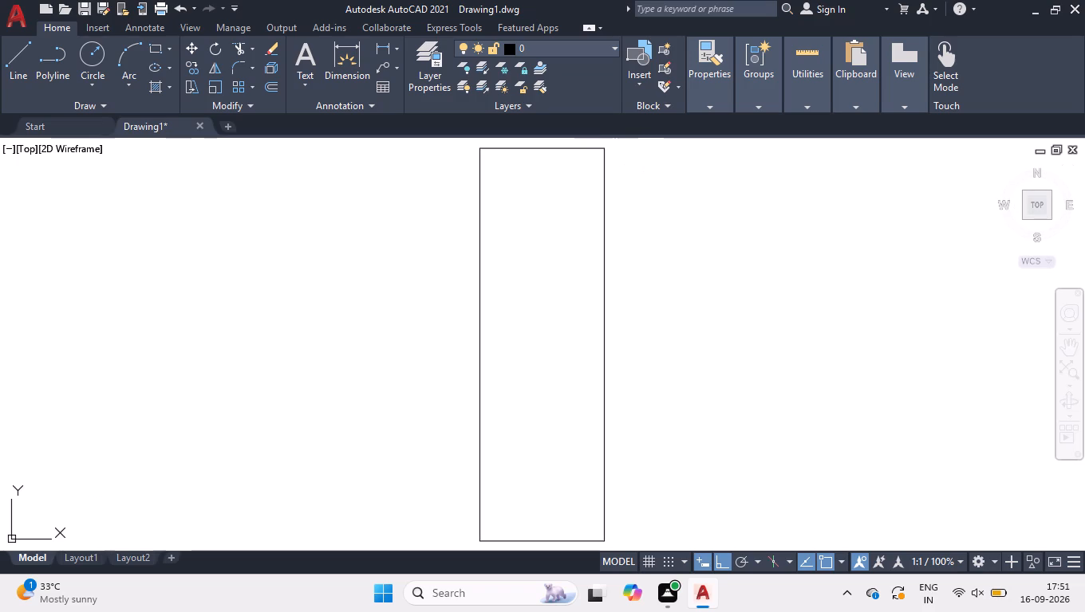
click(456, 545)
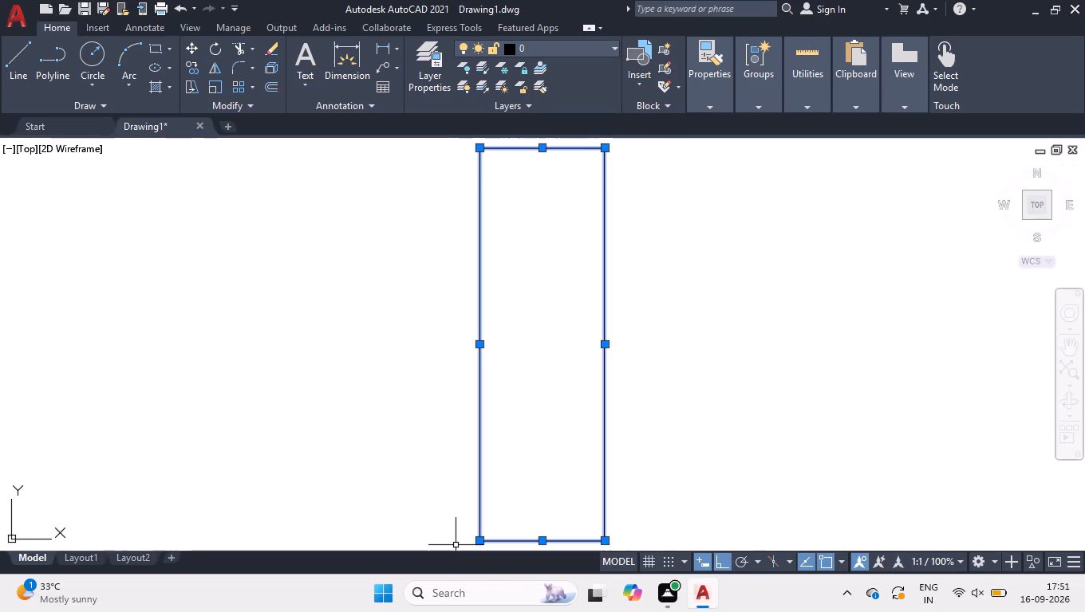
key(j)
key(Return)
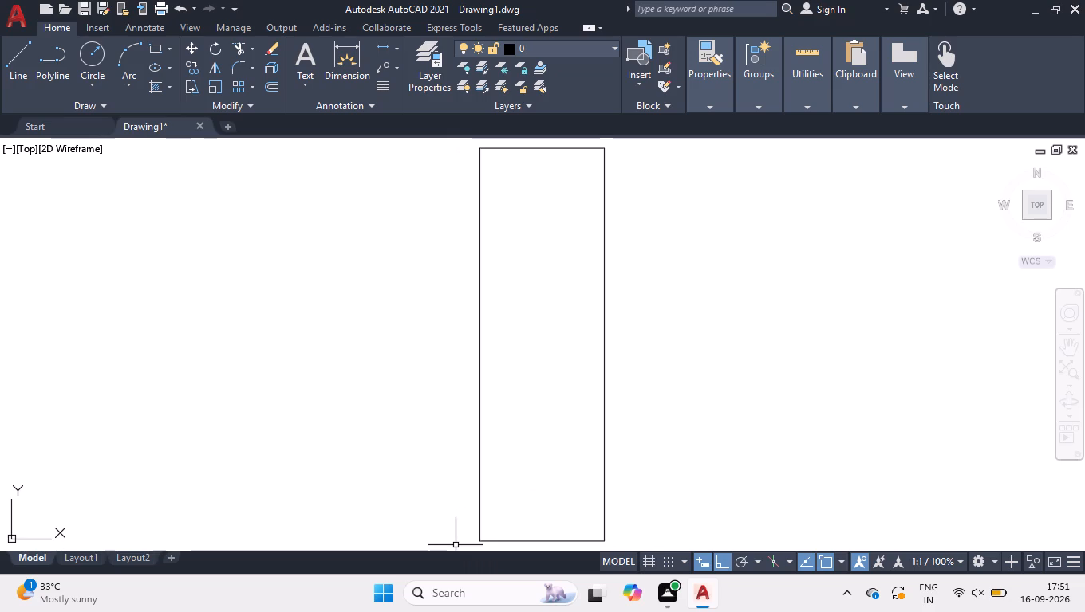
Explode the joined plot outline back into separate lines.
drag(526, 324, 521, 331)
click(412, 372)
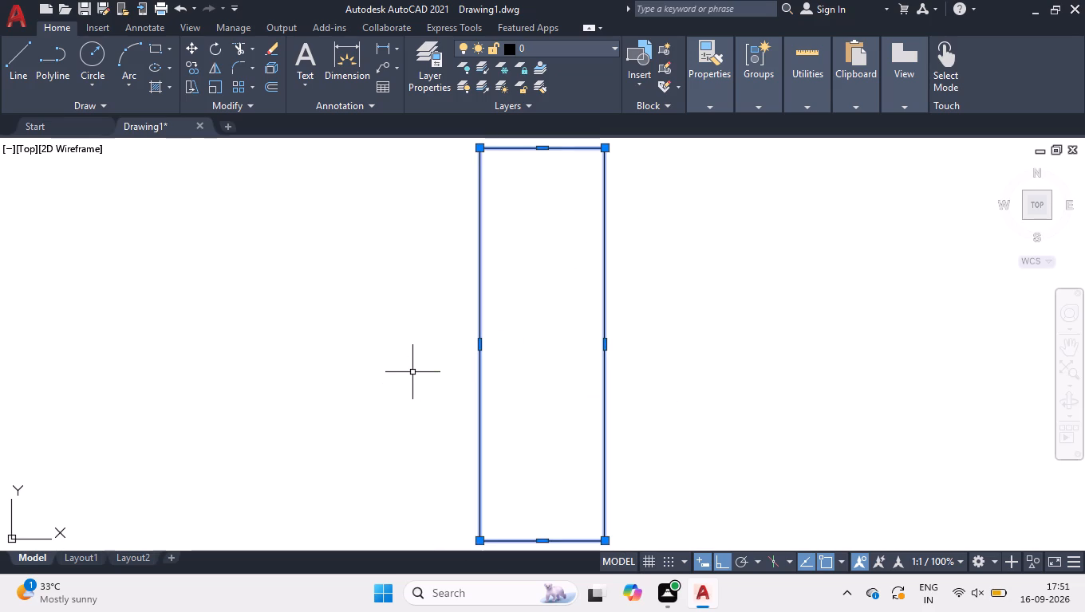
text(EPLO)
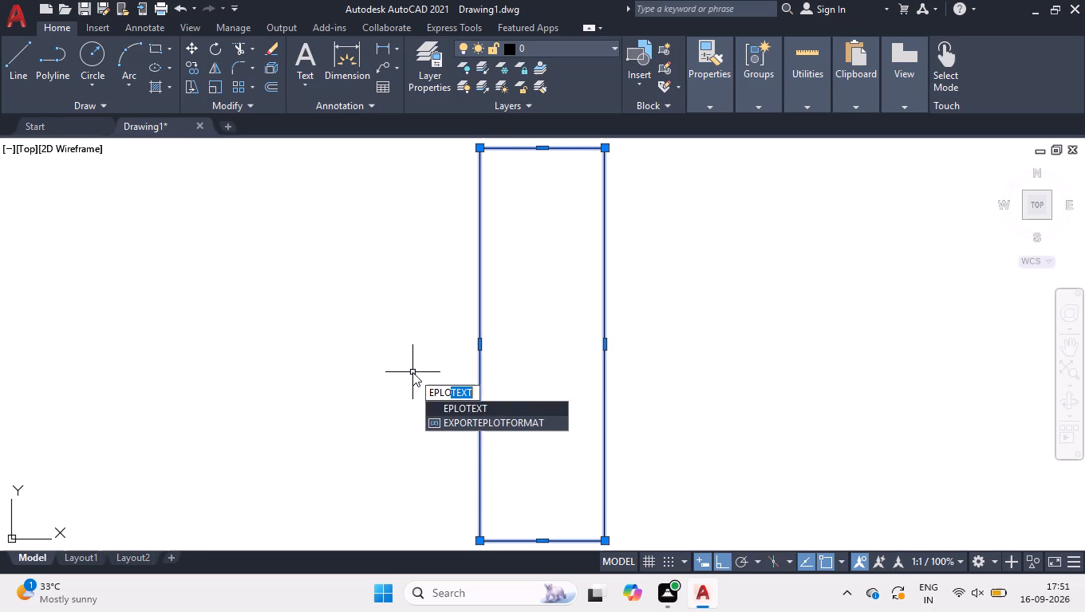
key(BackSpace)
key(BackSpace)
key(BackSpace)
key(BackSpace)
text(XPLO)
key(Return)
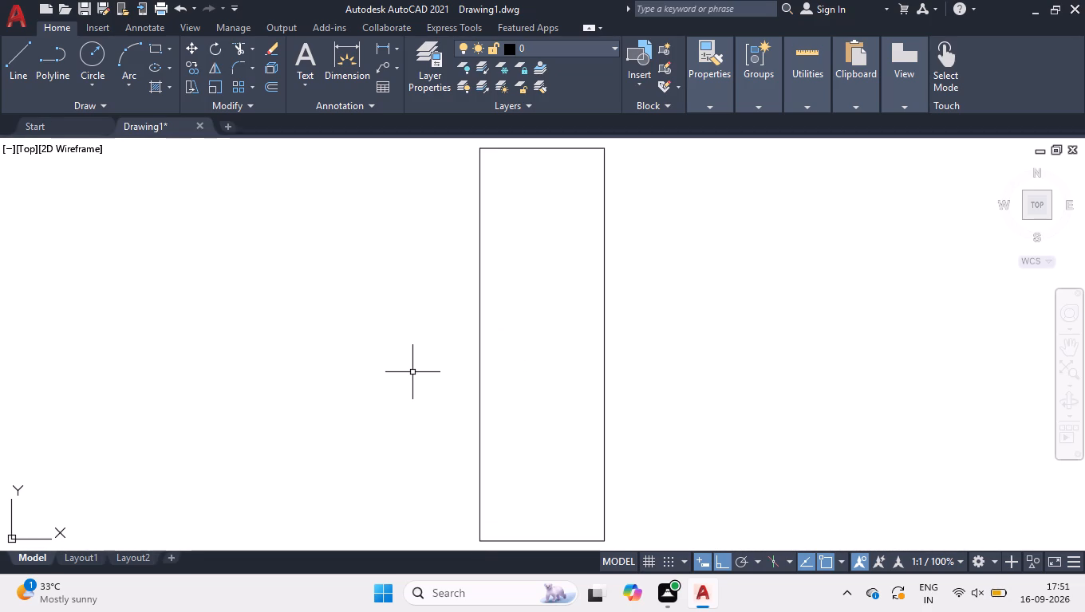
Offset the left line of the plot outline 1'6" inward.
scroll(554, 246, down, 1)
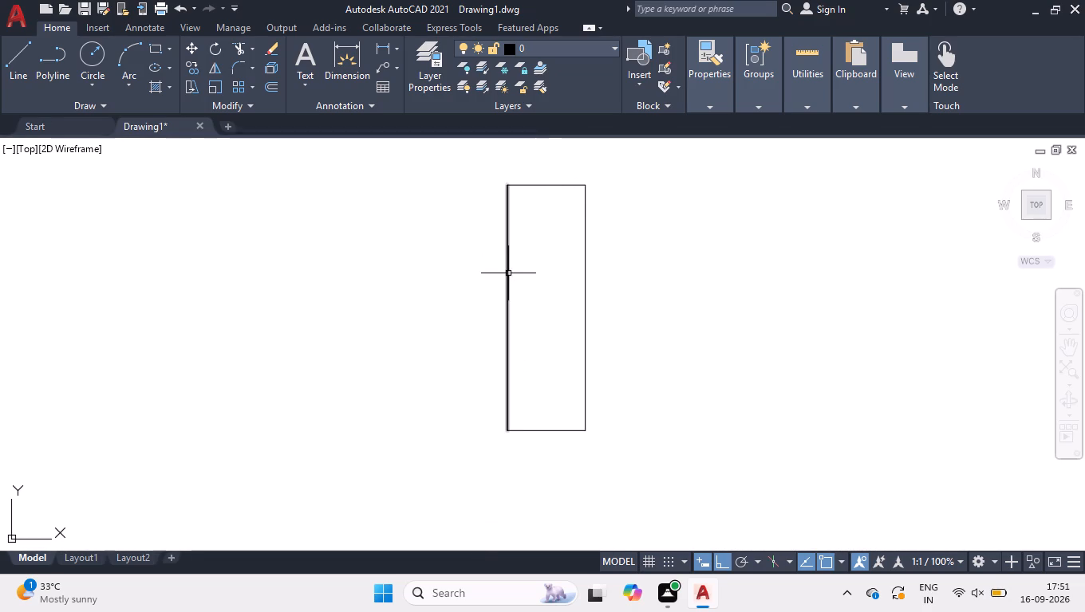
scroll(554, 202, up, 1)
click(1041, 208)
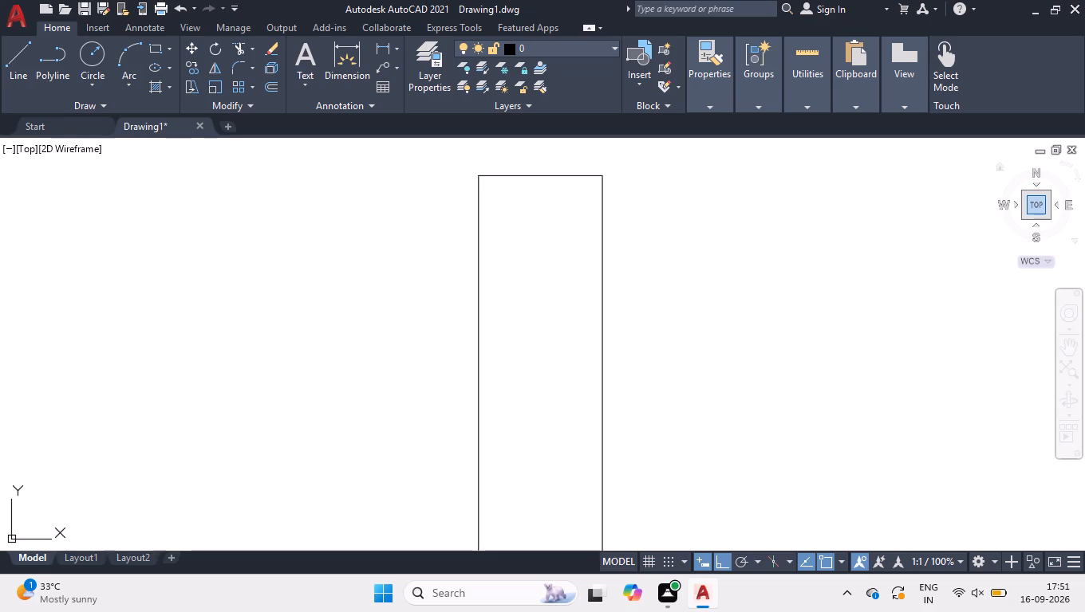
text(OFF)
key(Return)
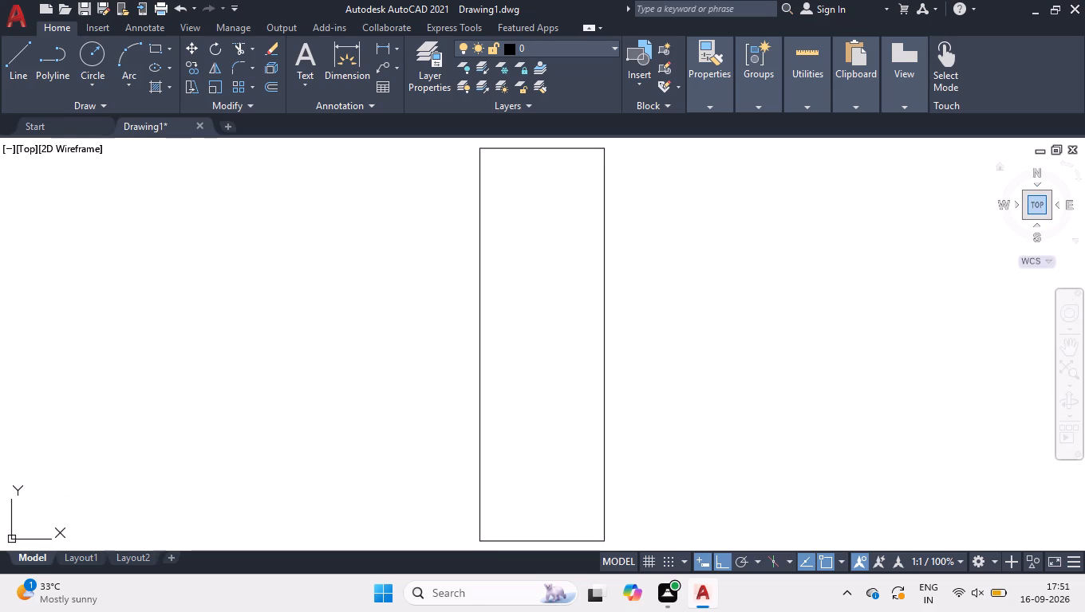
text(1'6)
key(Return)
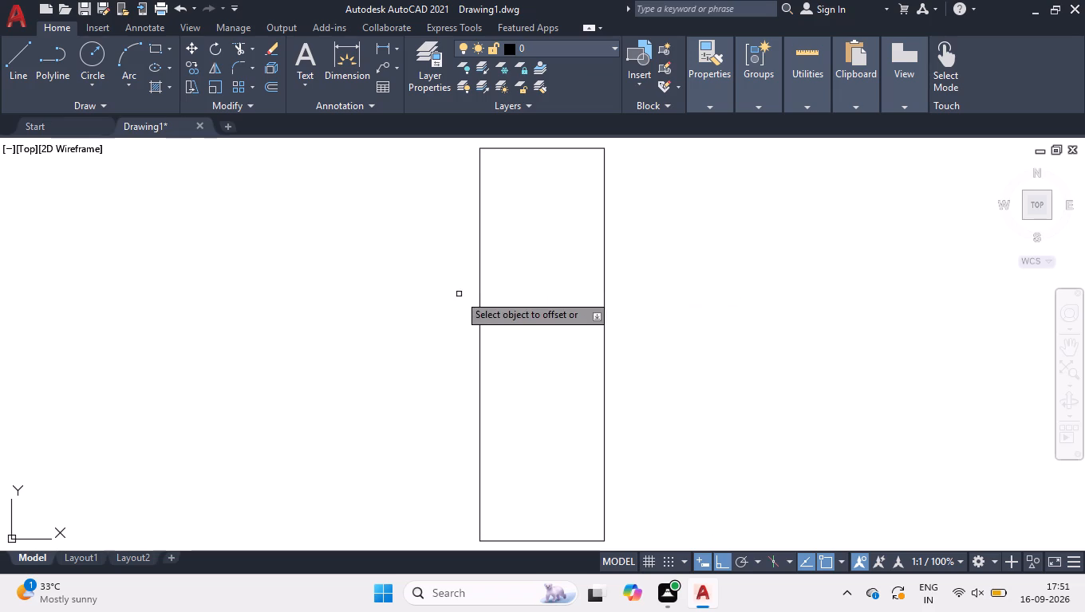
click(480, 257)
click(538, 255)
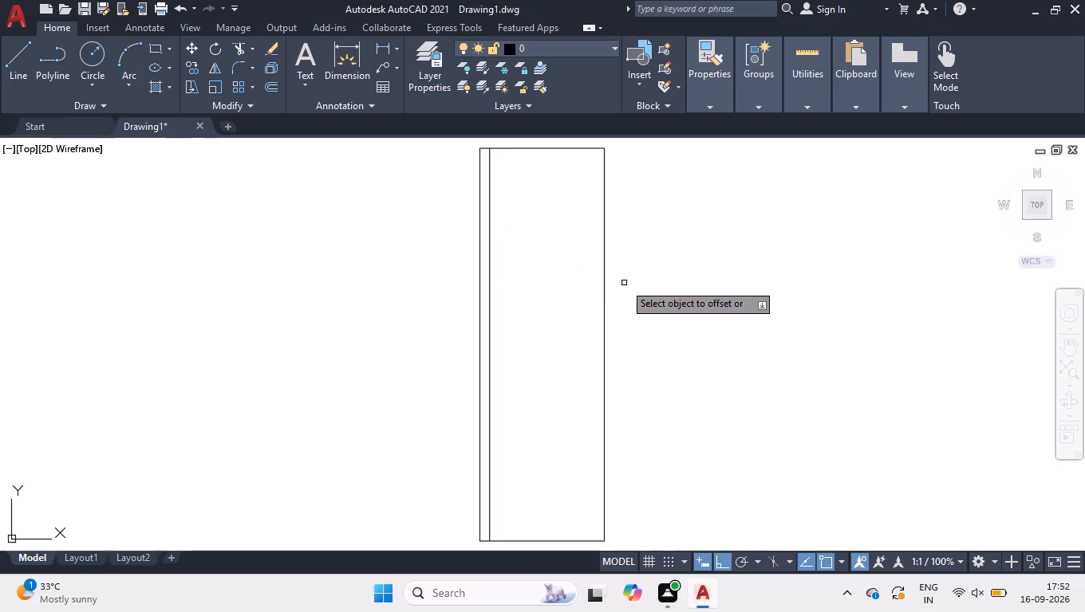
Offset the right line of the plot outline 2'9" inward.
click(606, 271)
key(2)
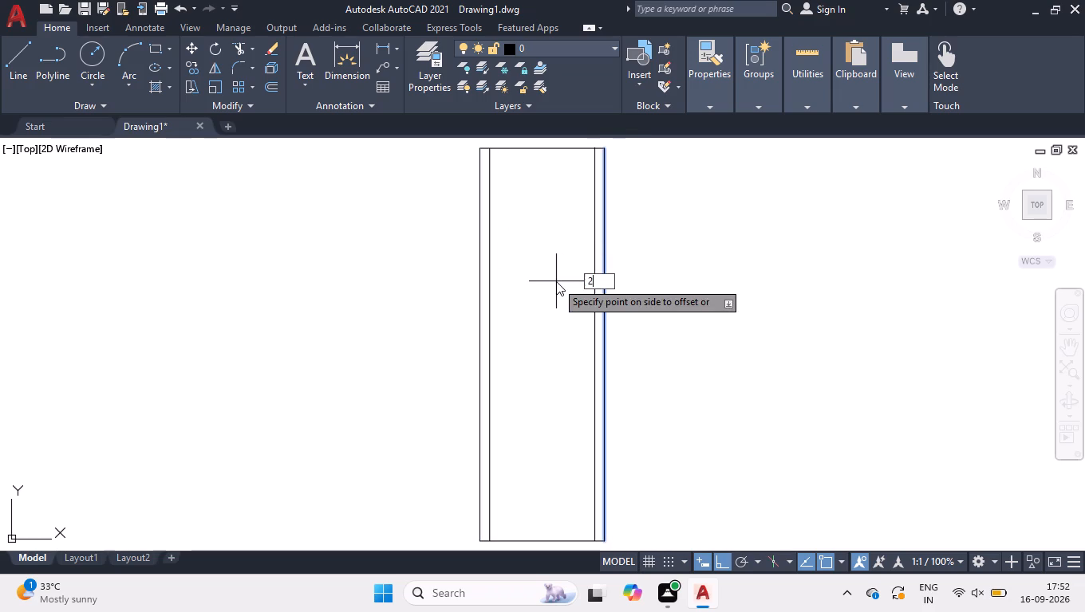
key(apostrophe)
key(9)
key(Return)
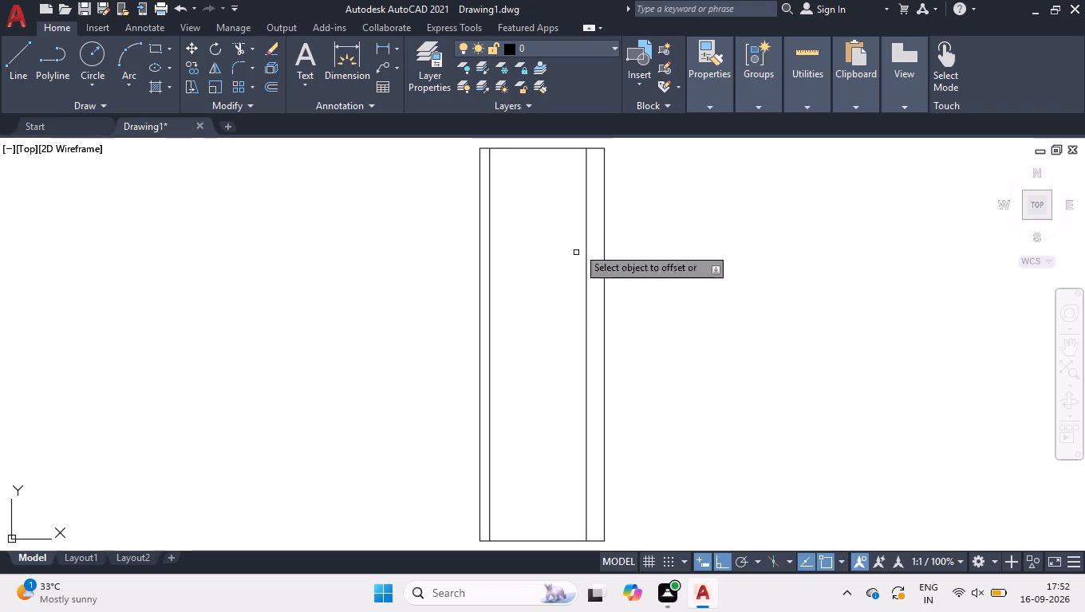
Offset the top line of the plot outline 1' inward.
click(516, 147)
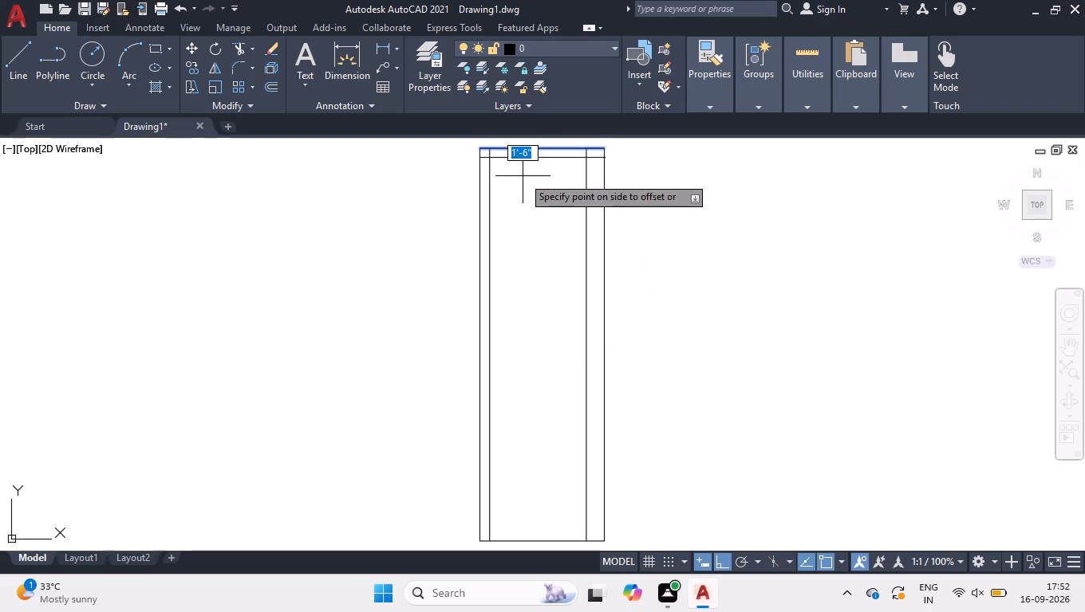
text(1')
key(Return)
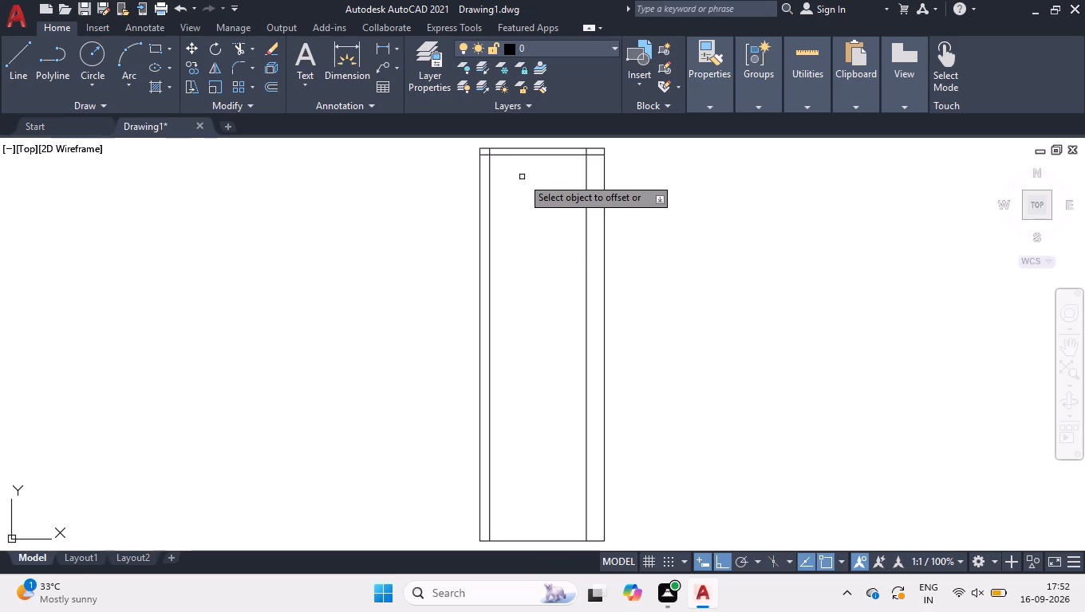
Trim the crossing ends of the inward offset lines at the plot's top-left corner.
scroll(518, 223, down, 1)
scroll(546, 163, up, 2)
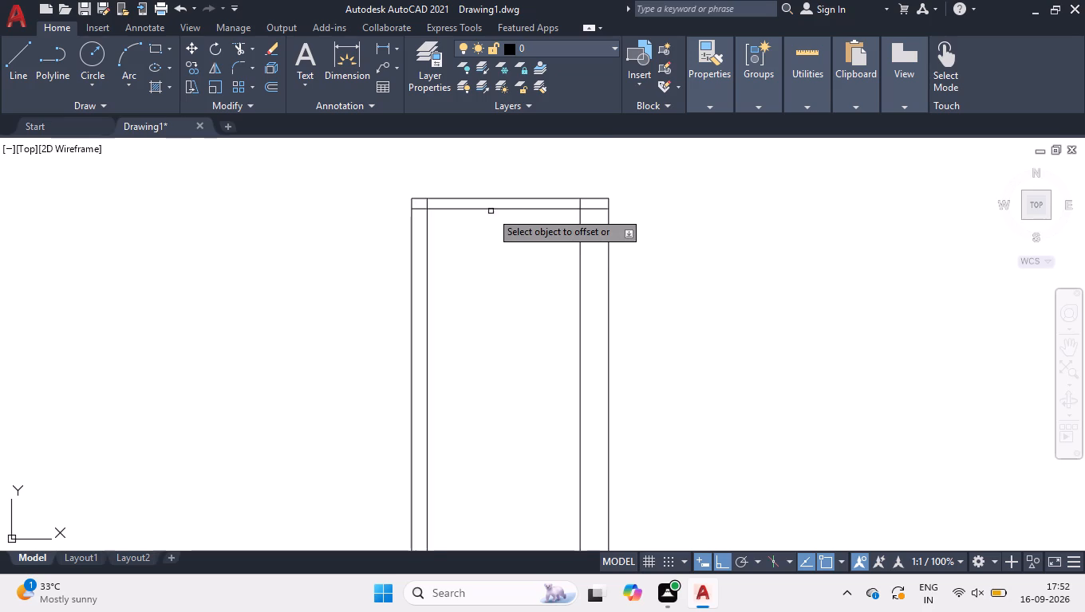
scroll(491, 211, up, 2)
key(Return)
text(TR)
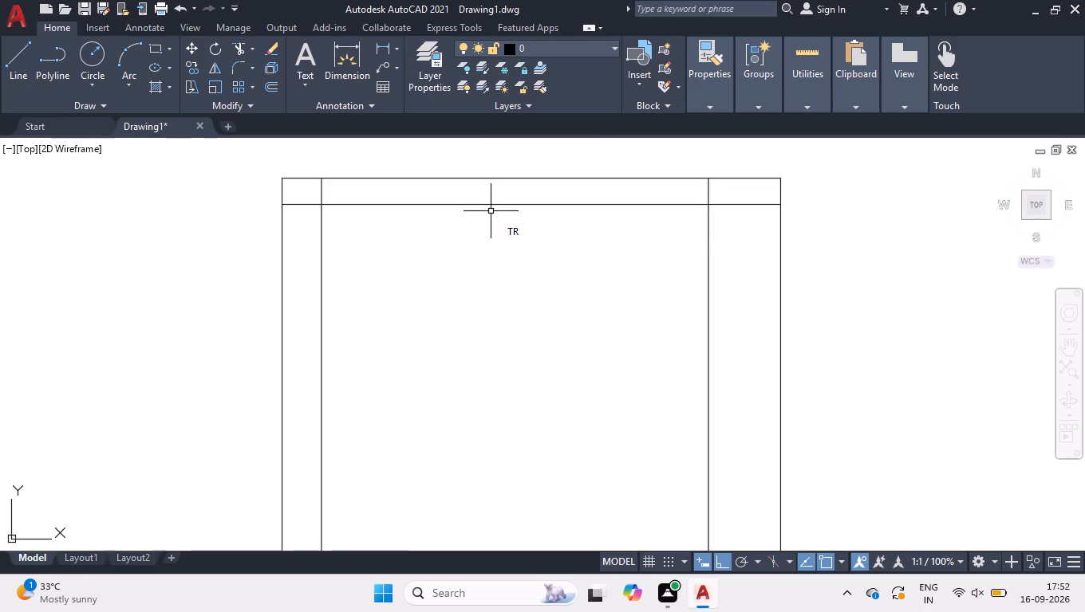
key(Return)
scroll(322, 188, up, 2)
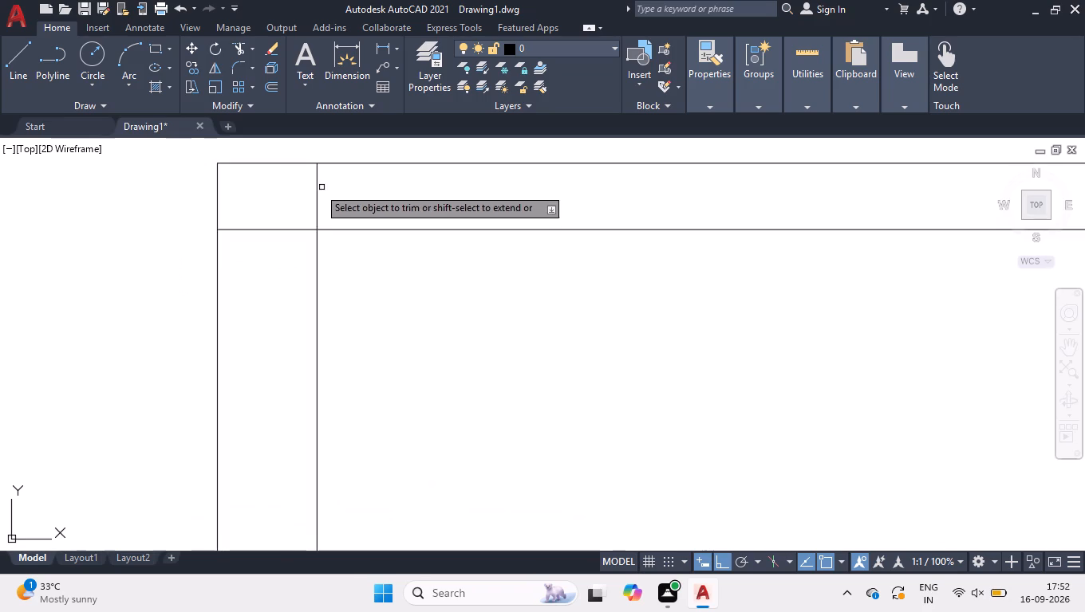
scroll(274, 206, up, 2)
click(221, 291)
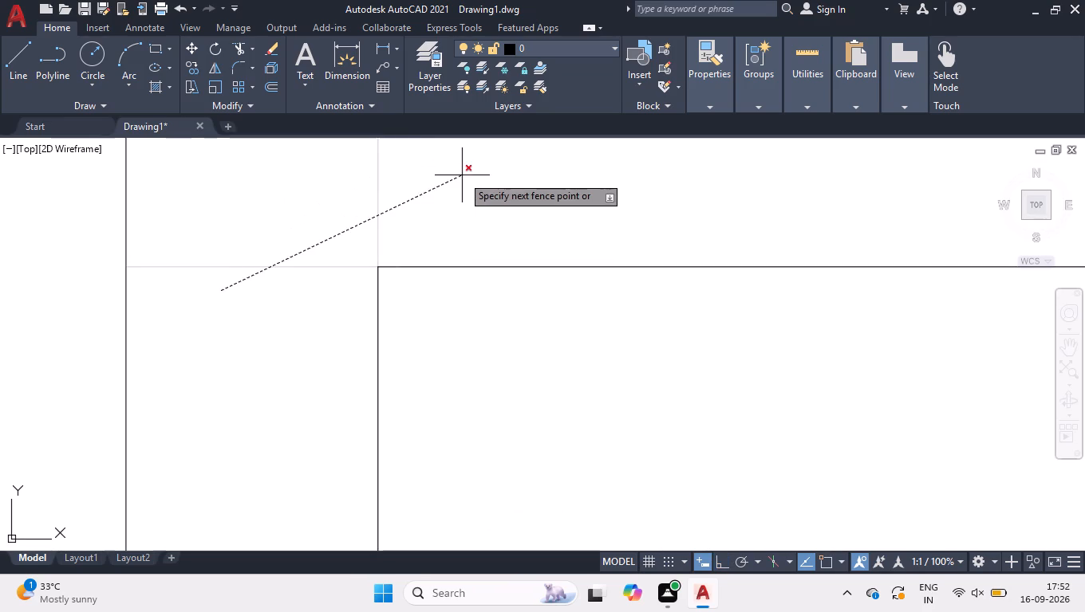
click(462, 175)
Trim the crossing ends of the inward offset lines at the plot's top-right corner.
scroll(268, 245, down, 6)
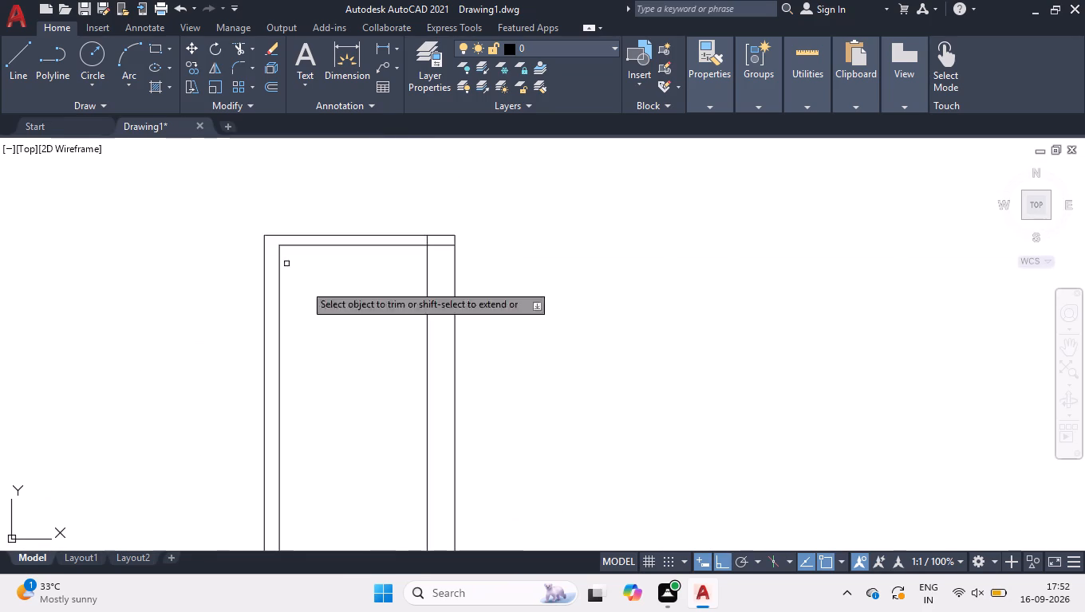
scroll(420, 247, up, 5)
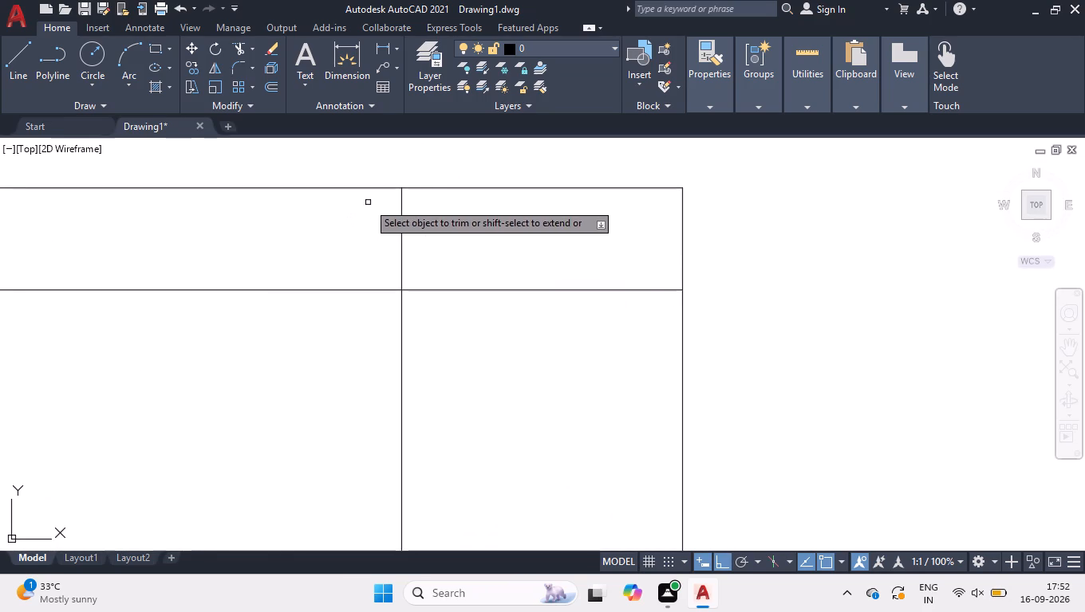
click(374, 201)
click(466, 328)
scroll(474, 253, down, 2)
scroll(733, 237, down, 3)
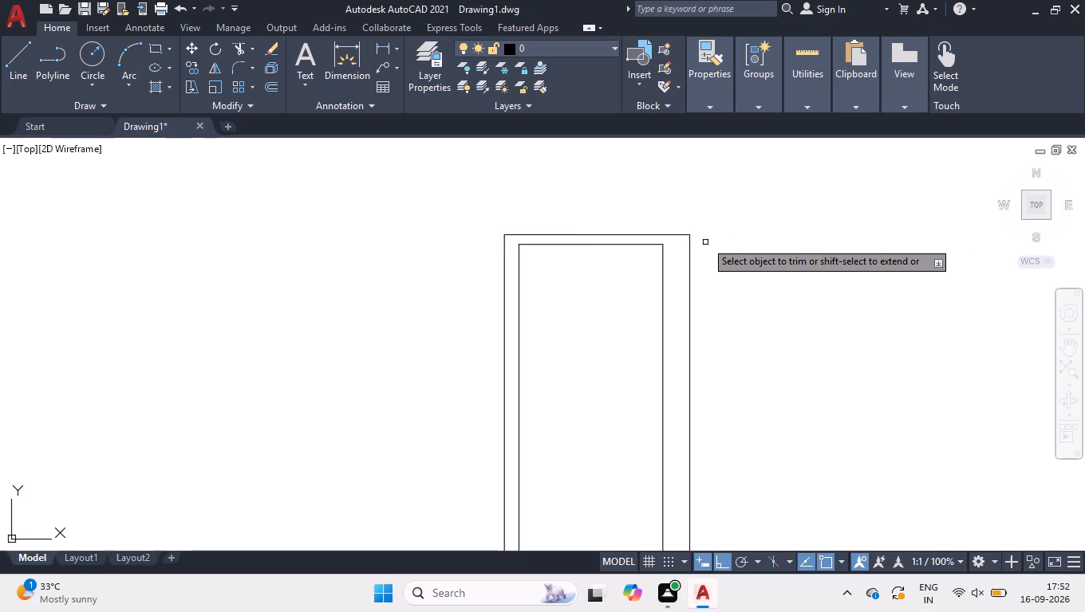
scroll(705, 241, down, 1)
scroll(708, 259, up, 3)
key(Return)
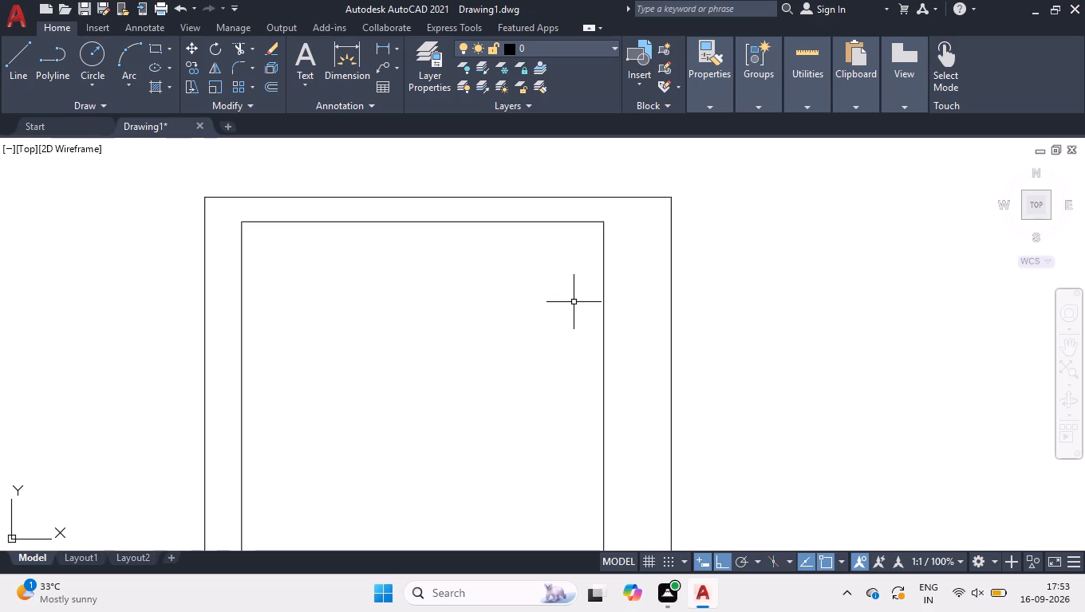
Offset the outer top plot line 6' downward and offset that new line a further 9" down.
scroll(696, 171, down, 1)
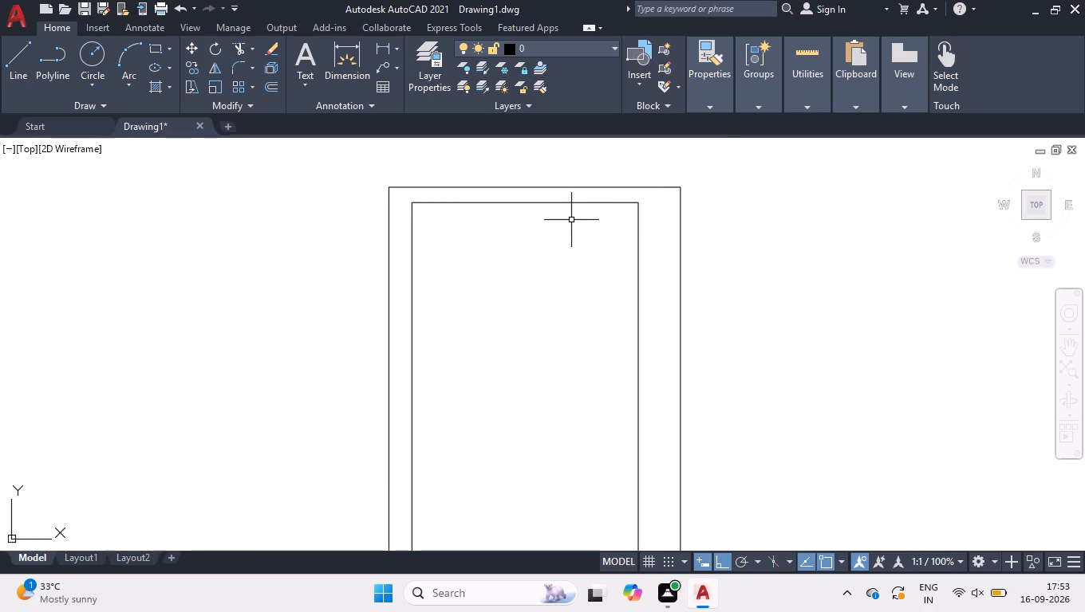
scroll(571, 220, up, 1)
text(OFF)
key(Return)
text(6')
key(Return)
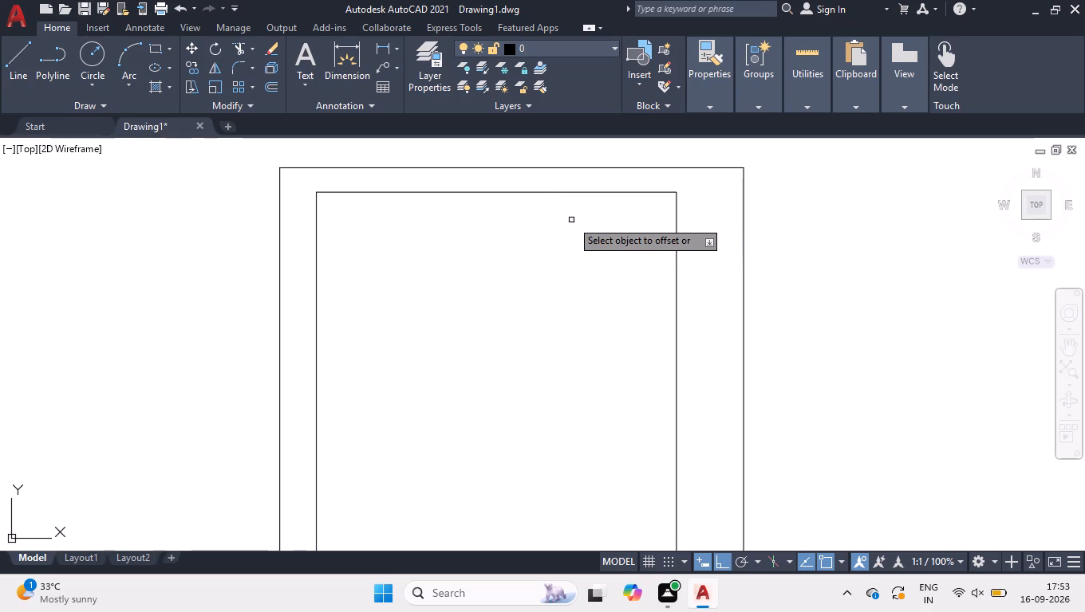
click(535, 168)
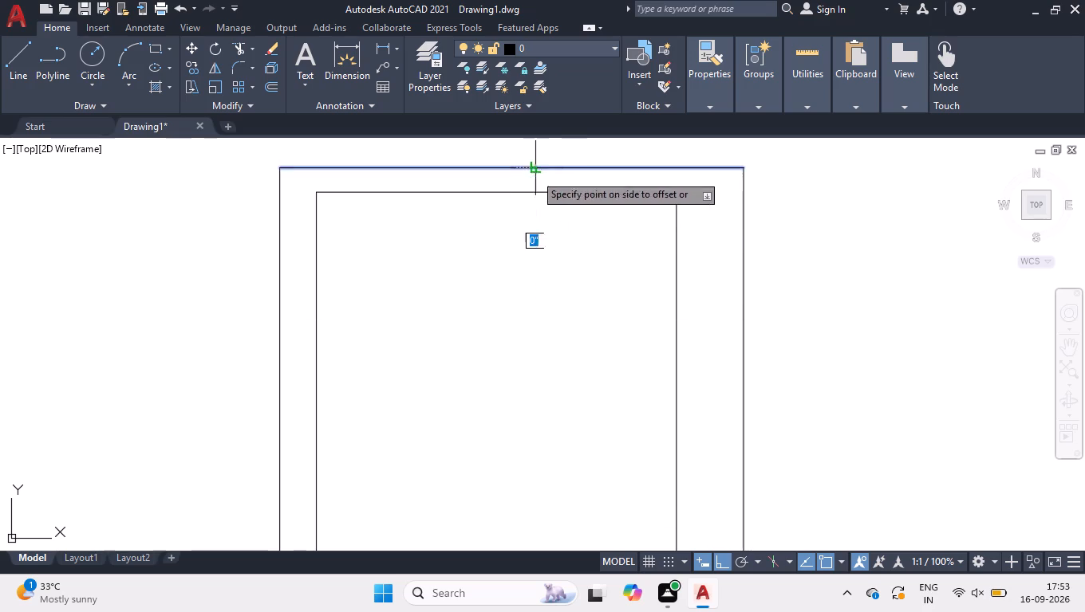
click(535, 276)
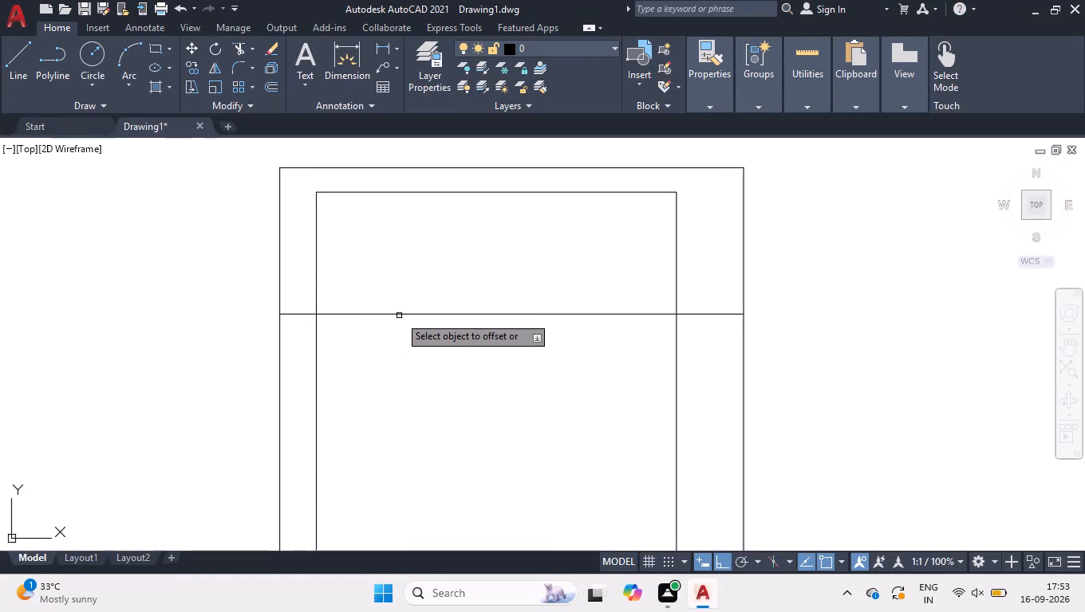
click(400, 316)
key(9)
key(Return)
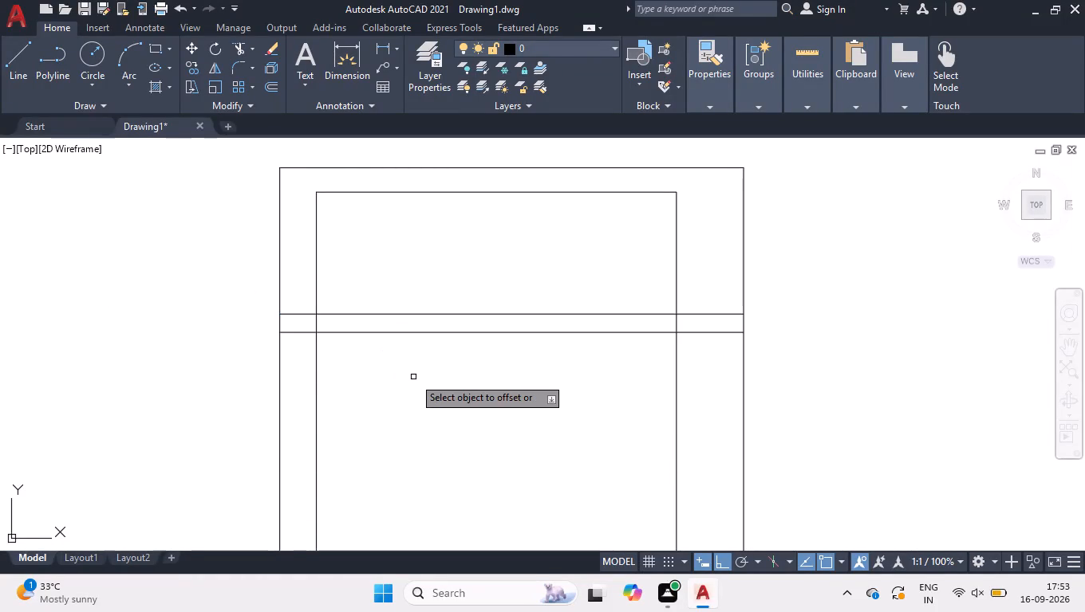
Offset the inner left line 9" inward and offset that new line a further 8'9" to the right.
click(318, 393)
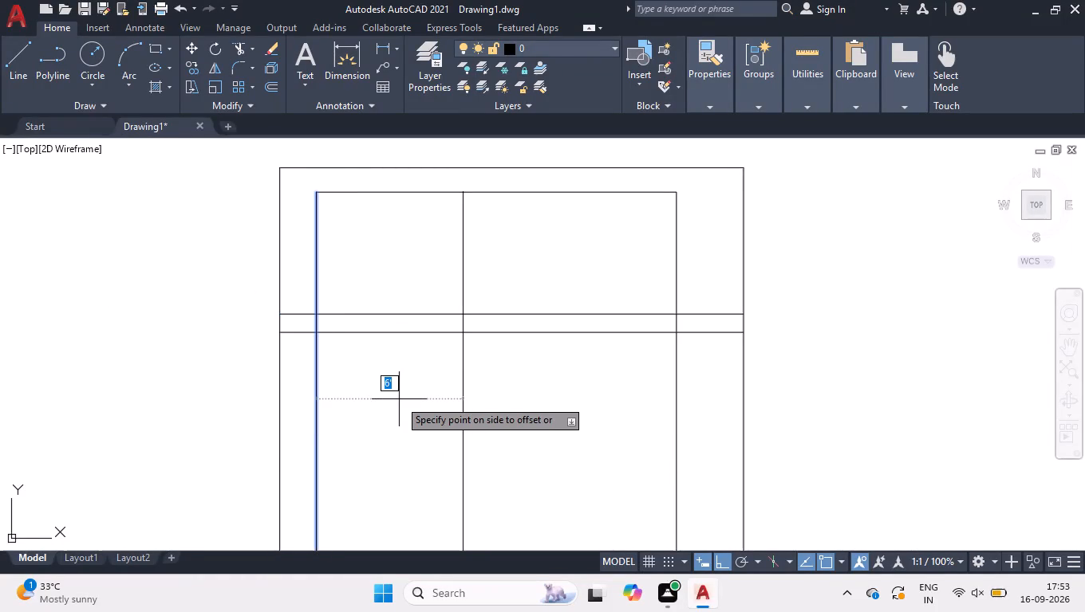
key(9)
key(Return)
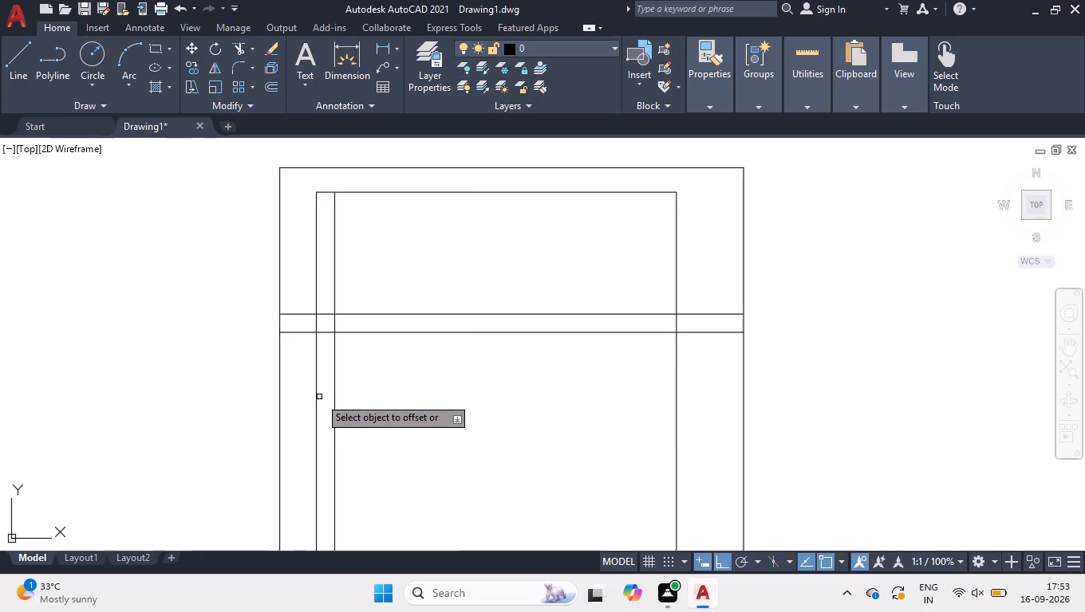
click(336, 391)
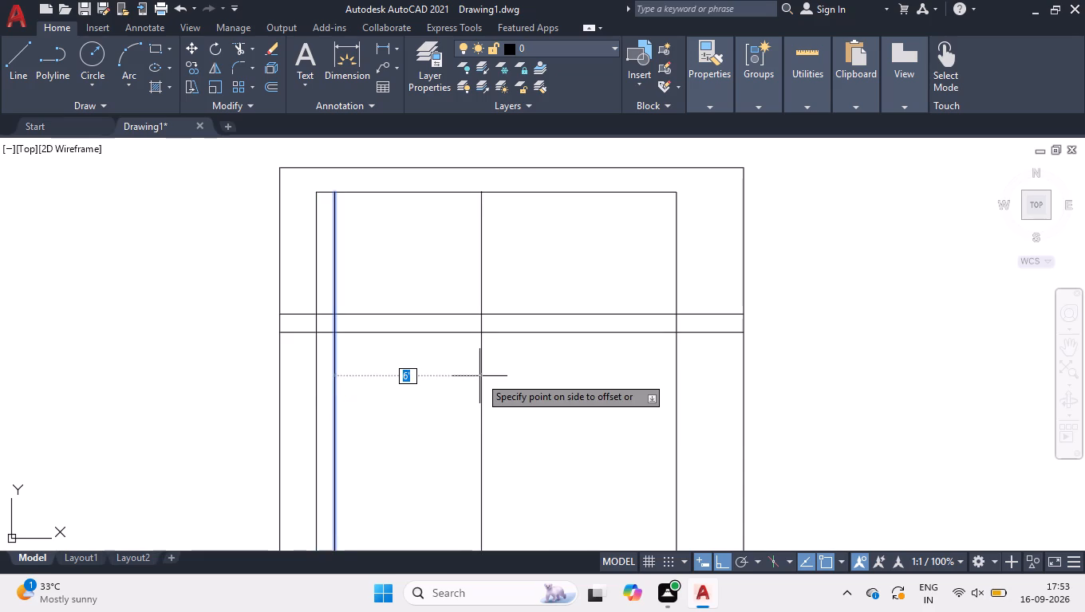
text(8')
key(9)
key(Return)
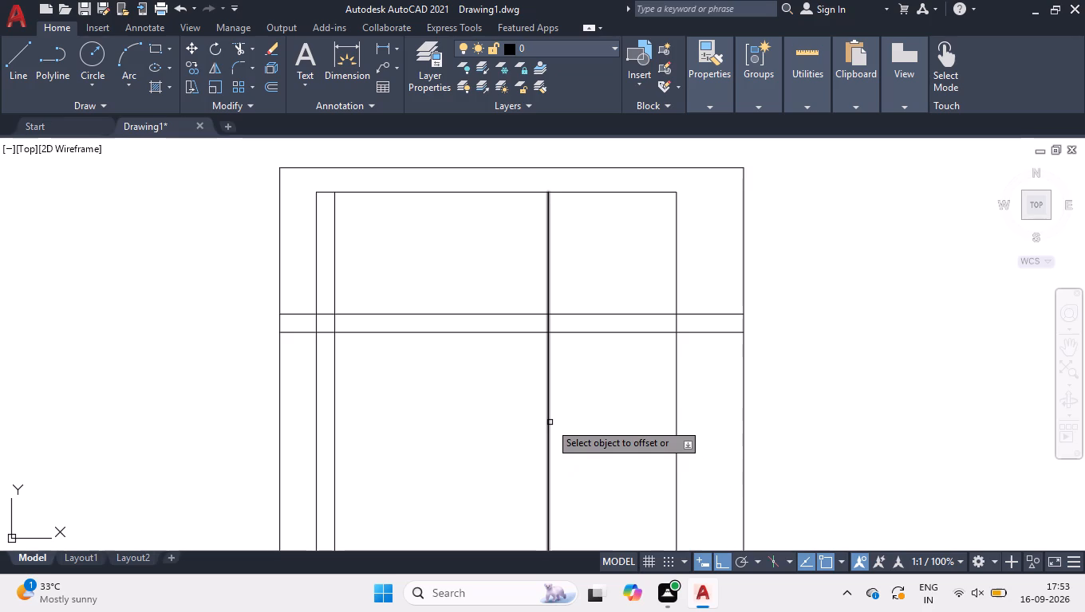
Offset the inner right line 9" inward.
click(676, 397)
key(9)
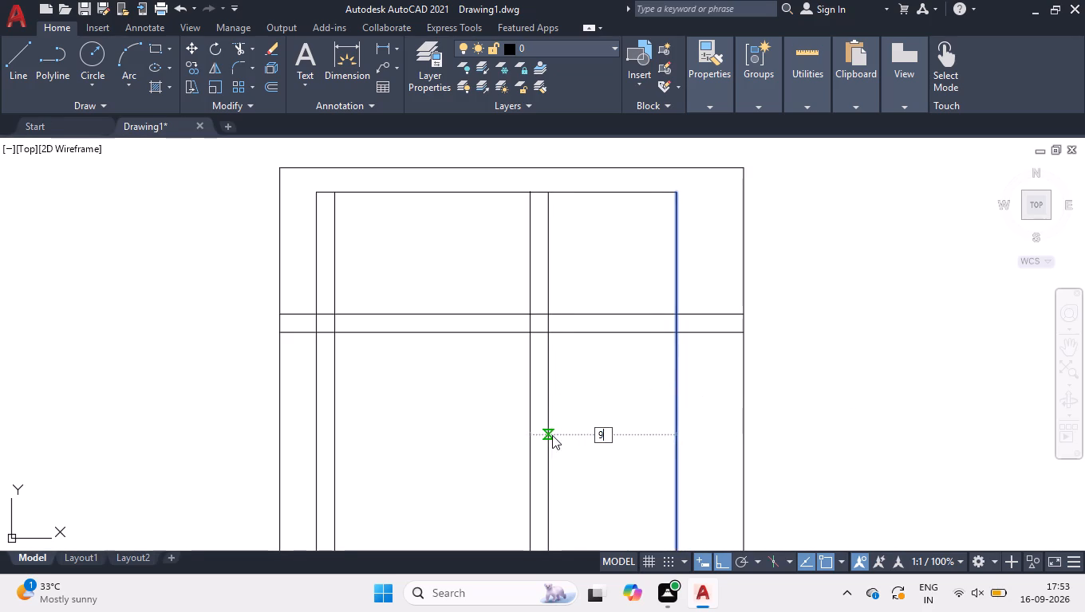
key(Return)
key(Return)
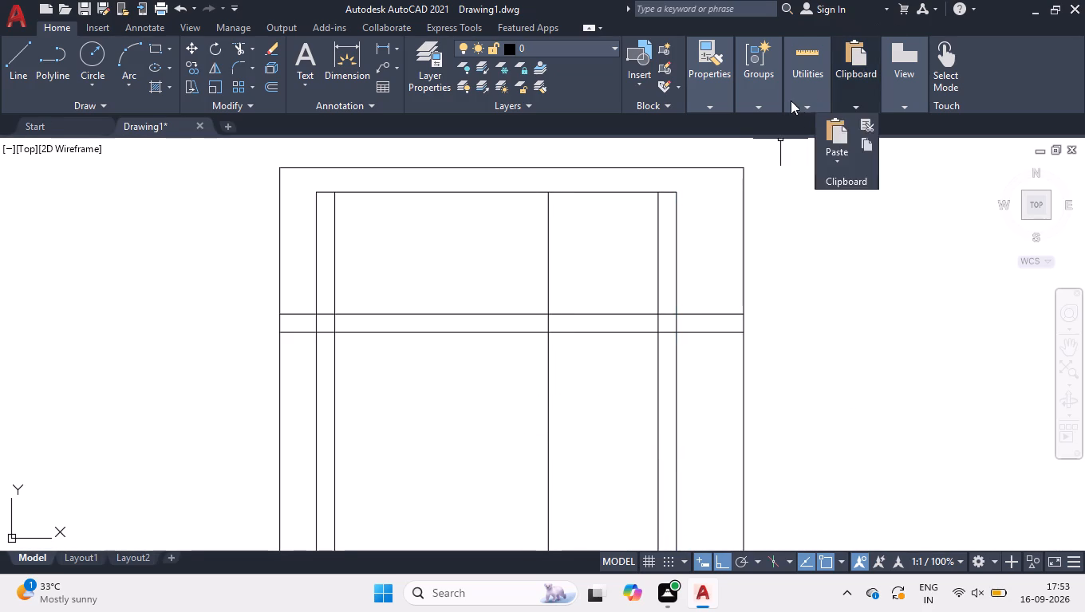
Measure the spaces between the new wall lines with Quick Measure.
click(782, 139)
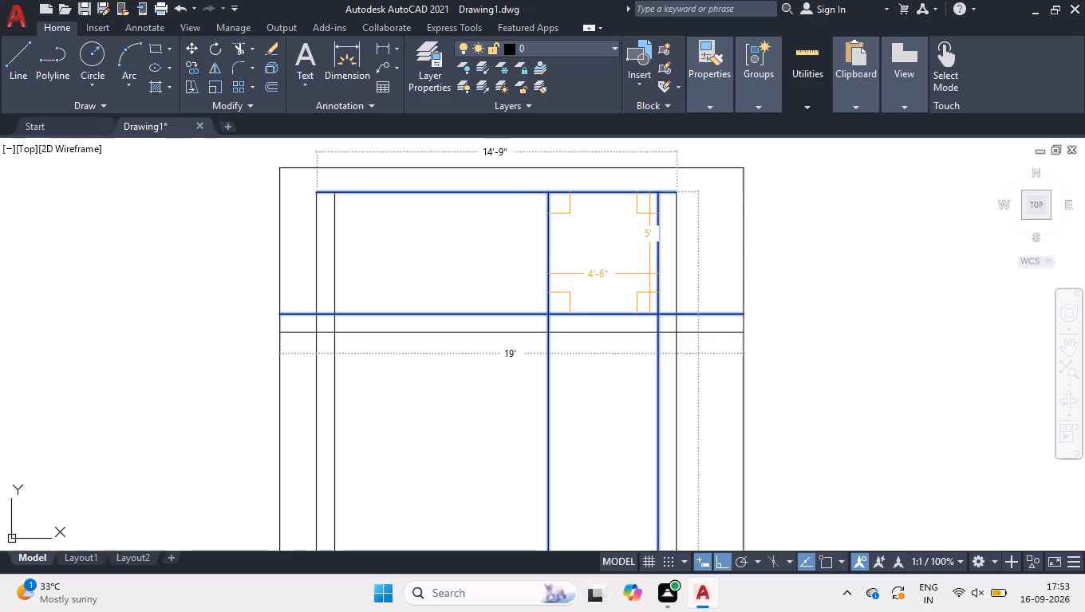
key(space)
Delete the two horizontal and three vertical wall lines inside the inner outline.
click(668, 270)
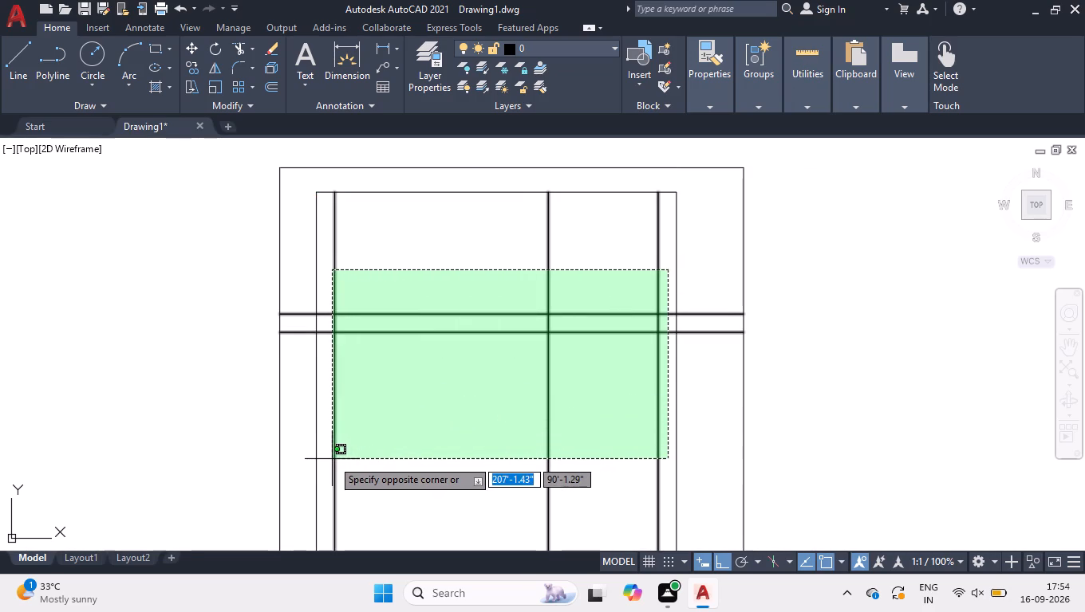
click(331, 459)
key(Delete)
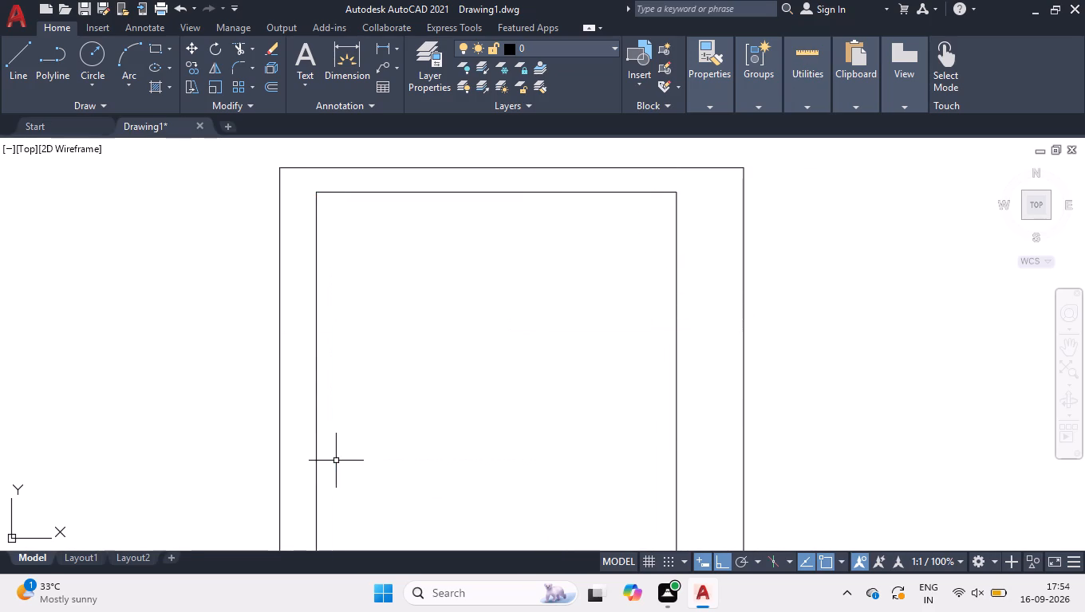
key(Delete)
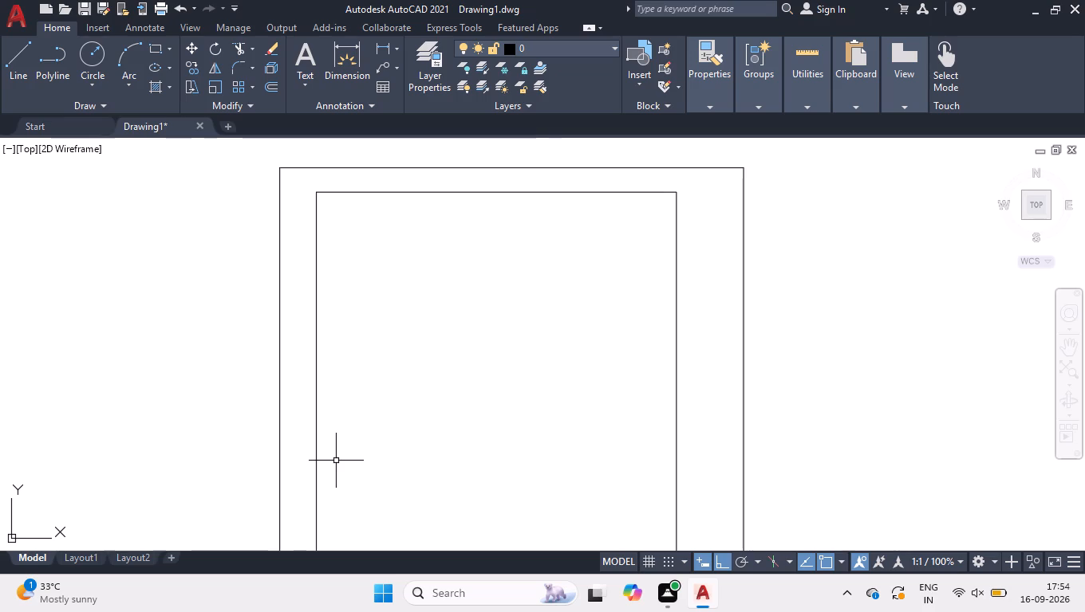
Offset the inner outline's top line 6" downward.
scroll(531, 188, down, 1)
scroll(531, 188, up, 1)
scroll(467, 148, up, 1)
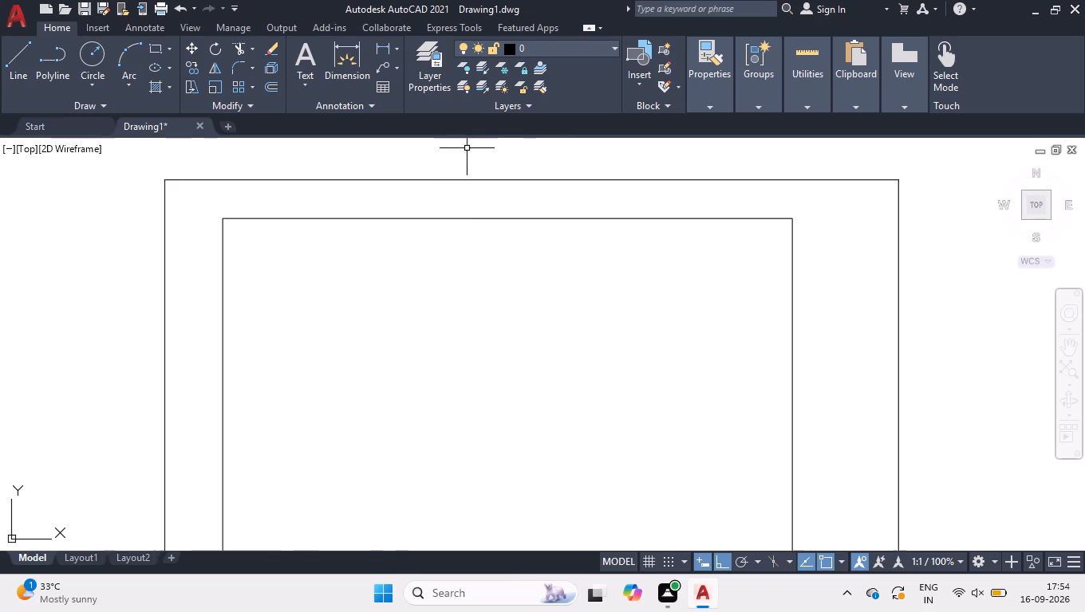
text(OFF)
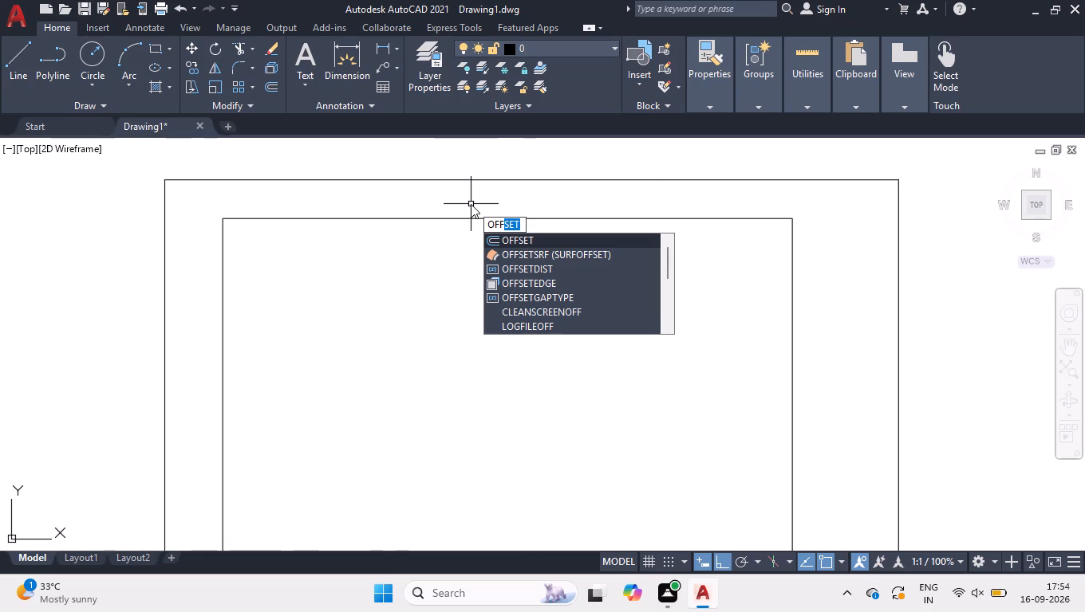
key(Return)
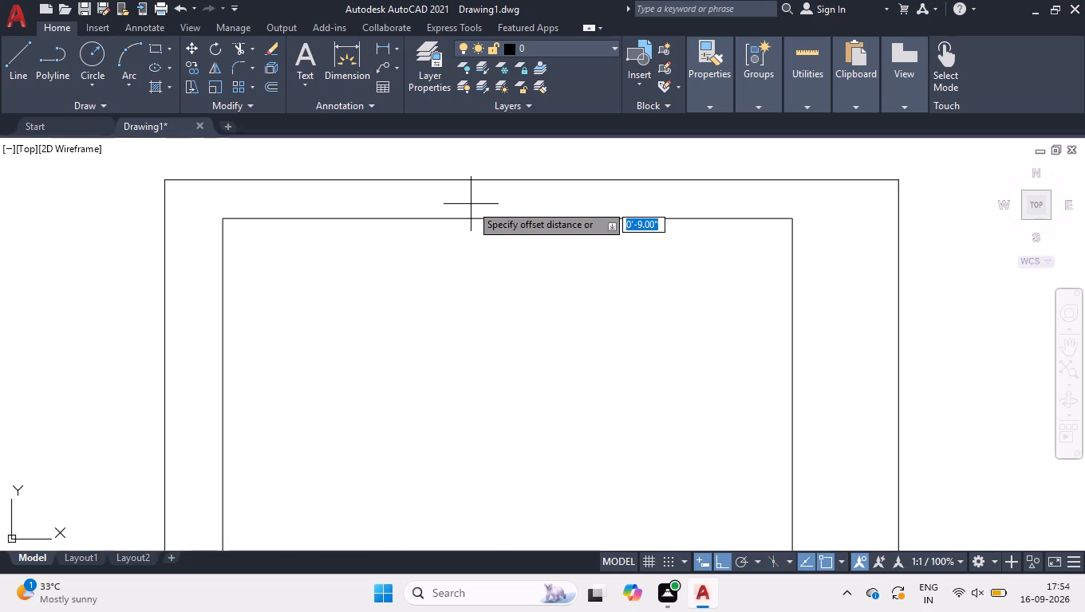
key(6)
key(Return)
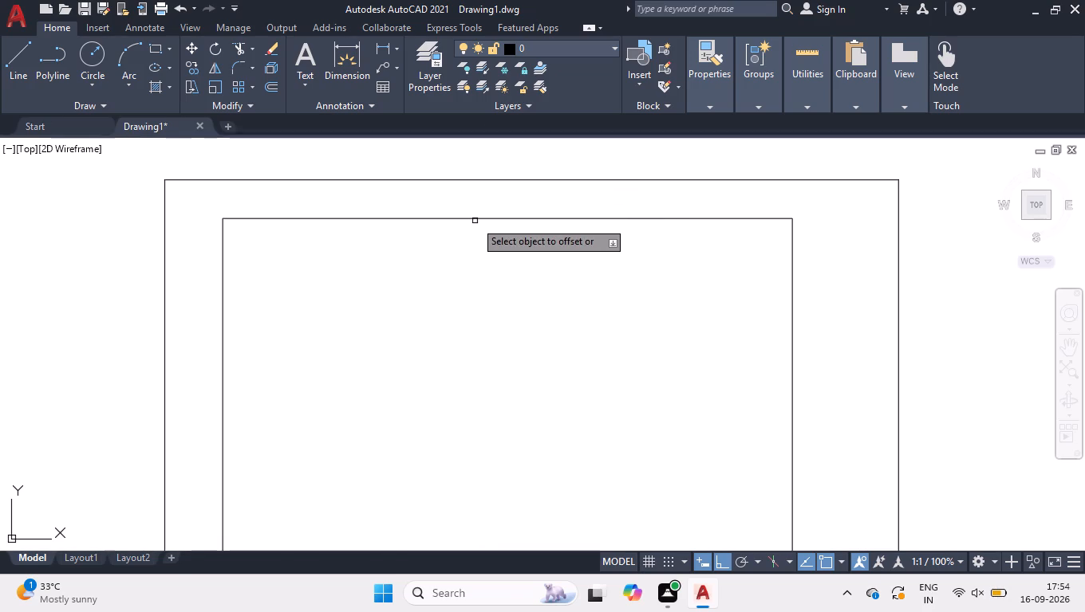
click(475, 221)
click(478, 218)
click(467, 254)
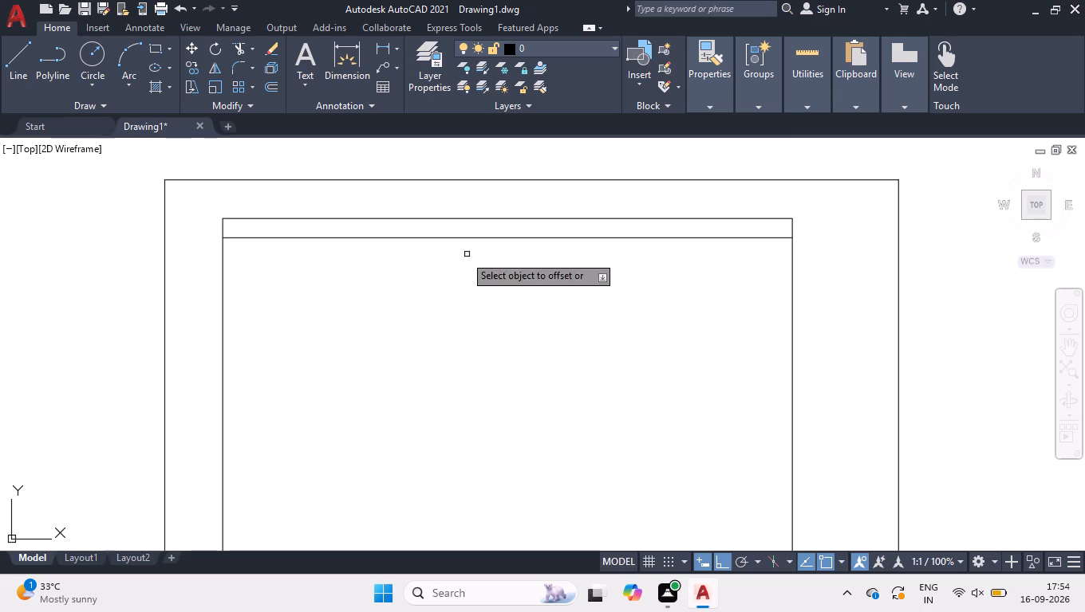
Offset the inner outline's left line 9" inward.
click(221, 375)
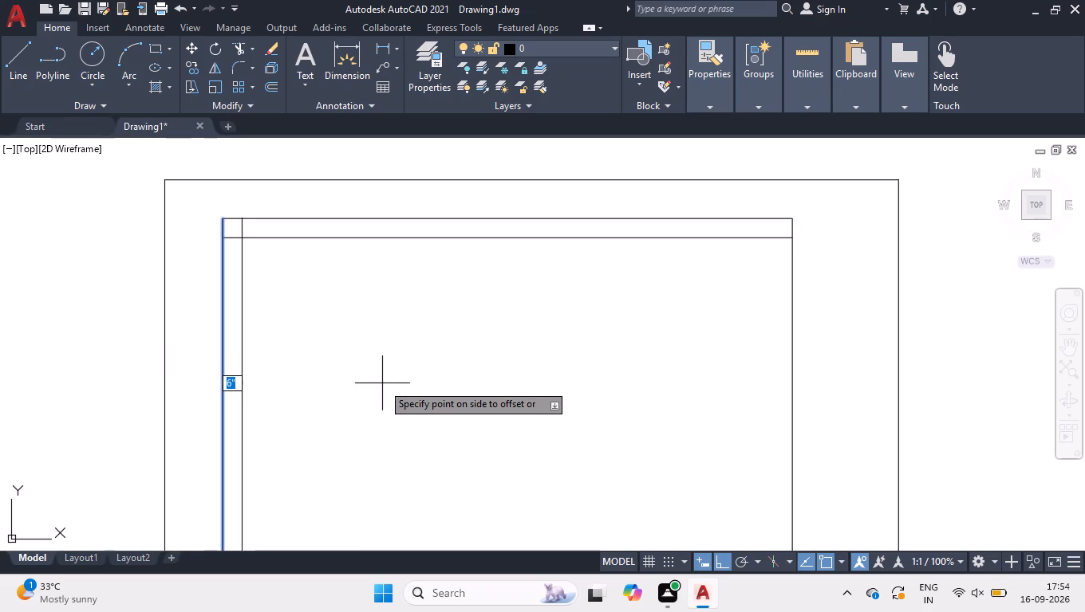
key(9)
key(Return)
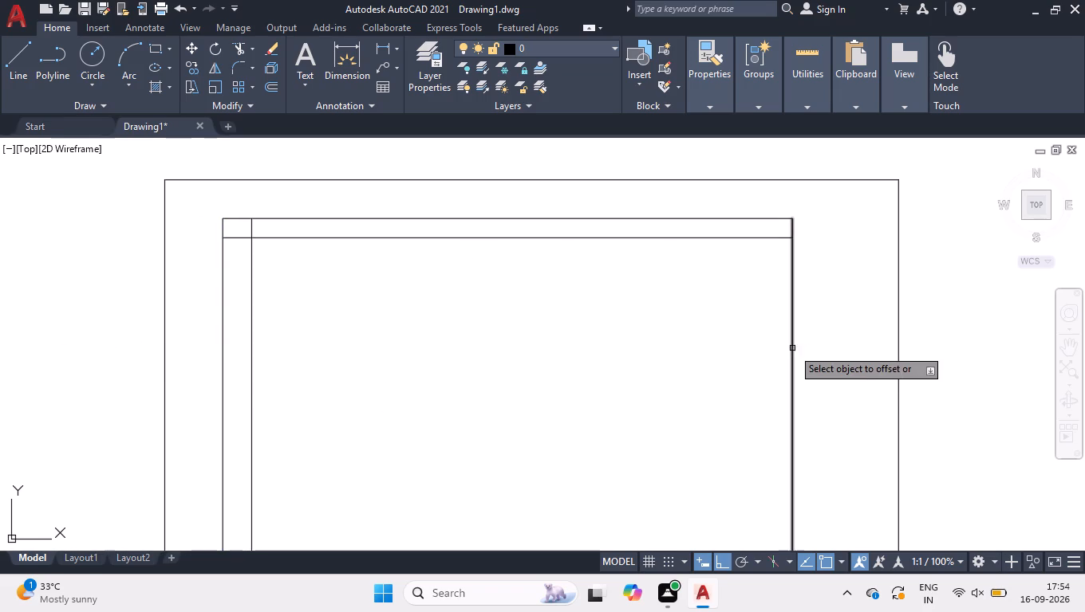
Offset the inner outline's right line 9" inward.
click(794, 349)
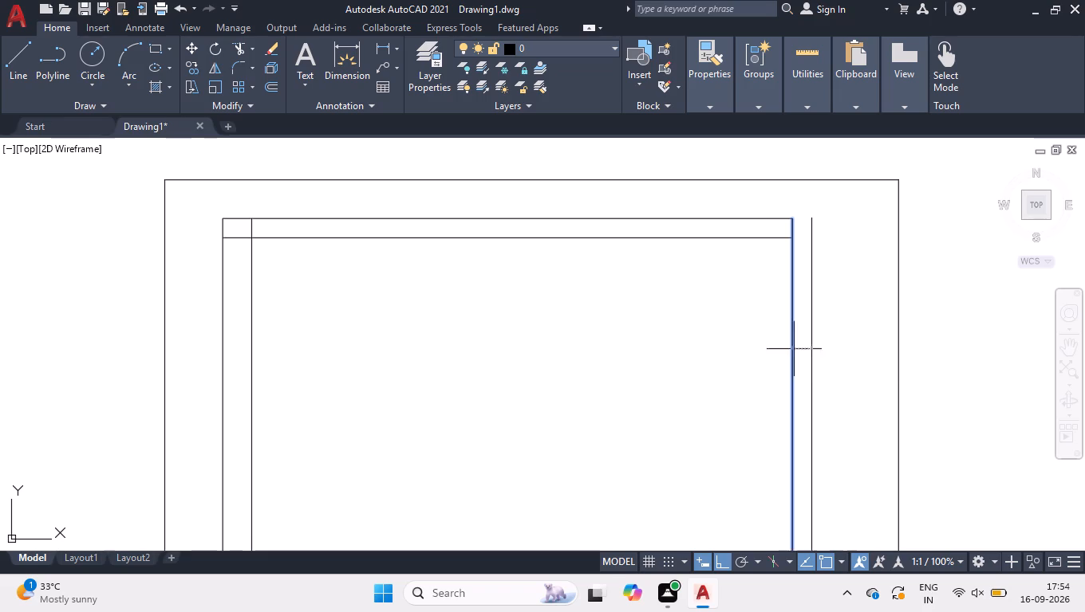
key(8)
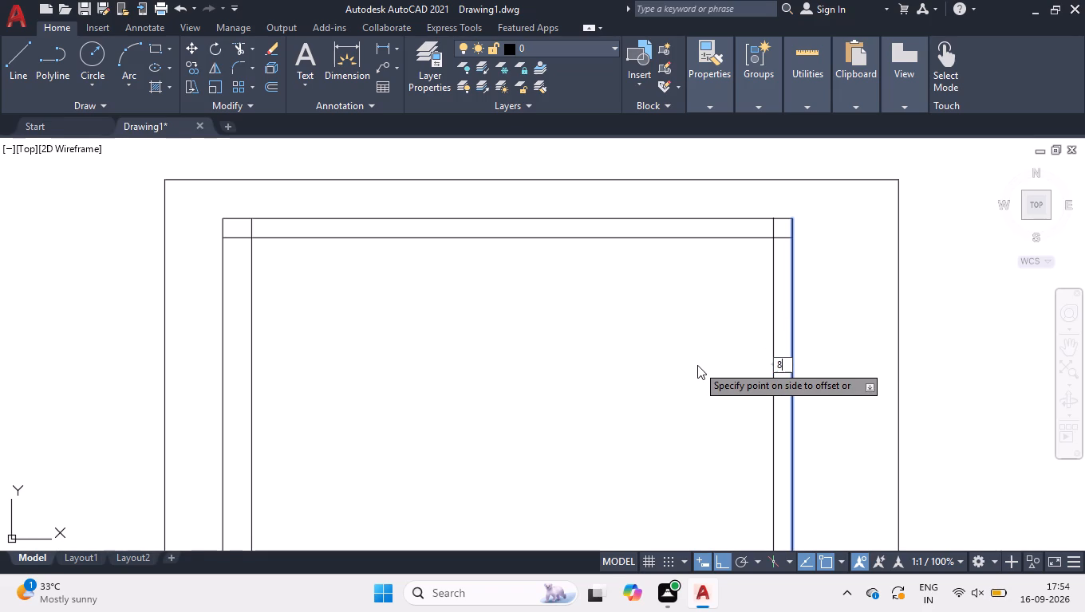
key(BackSpace)
key(9)
key(Return)
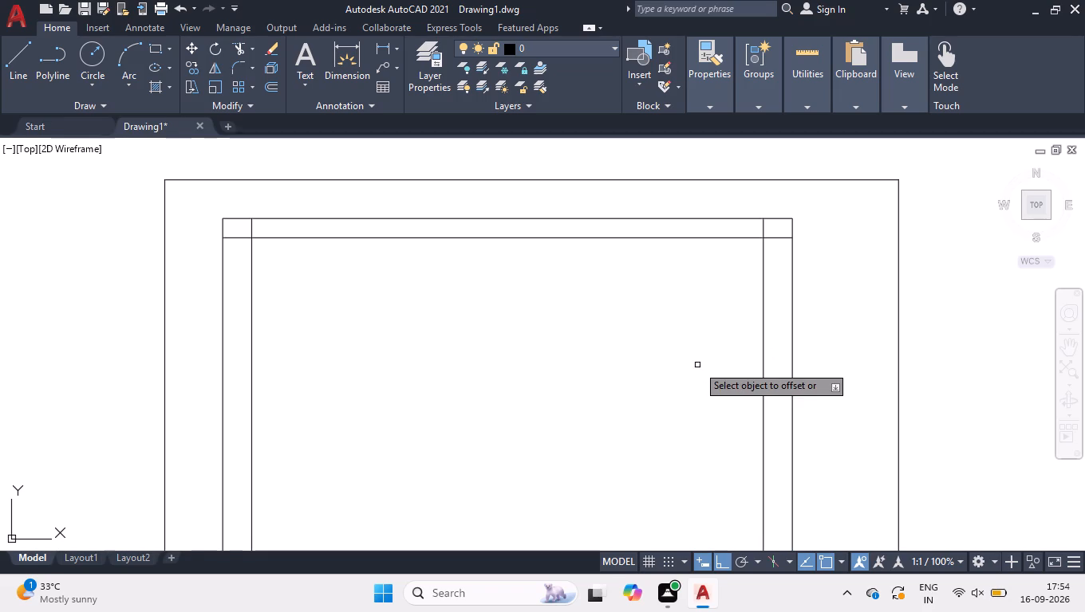
key(space)
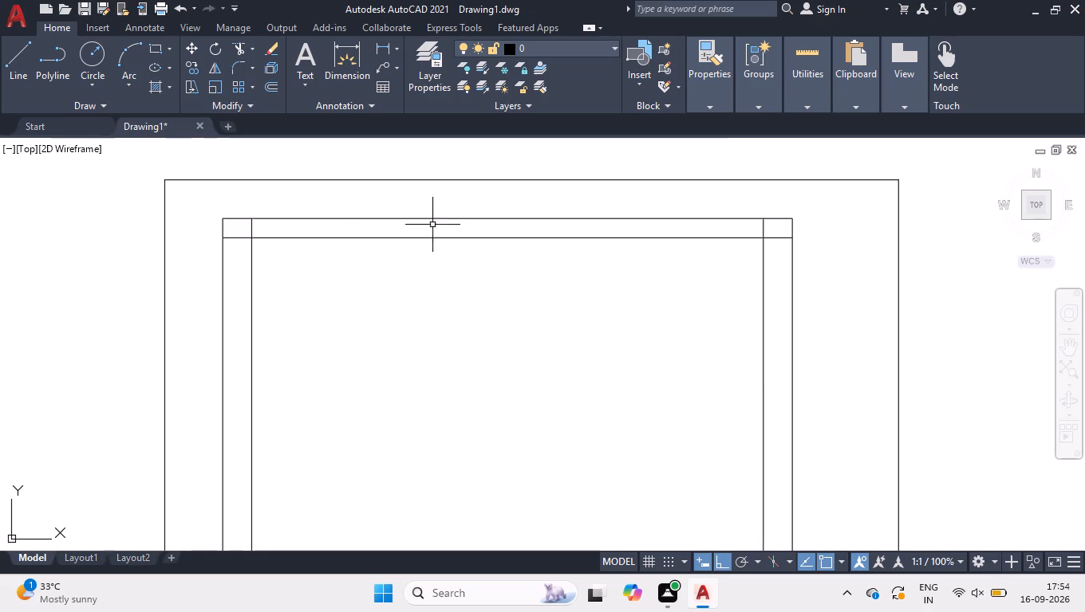
Trim the overlapping ends of the offset wall lines at the inner outline's top-left corner.
text(TR)
key(space)
scroll(218, 211, up, 5)
click(251, 419)
click(614, 305)
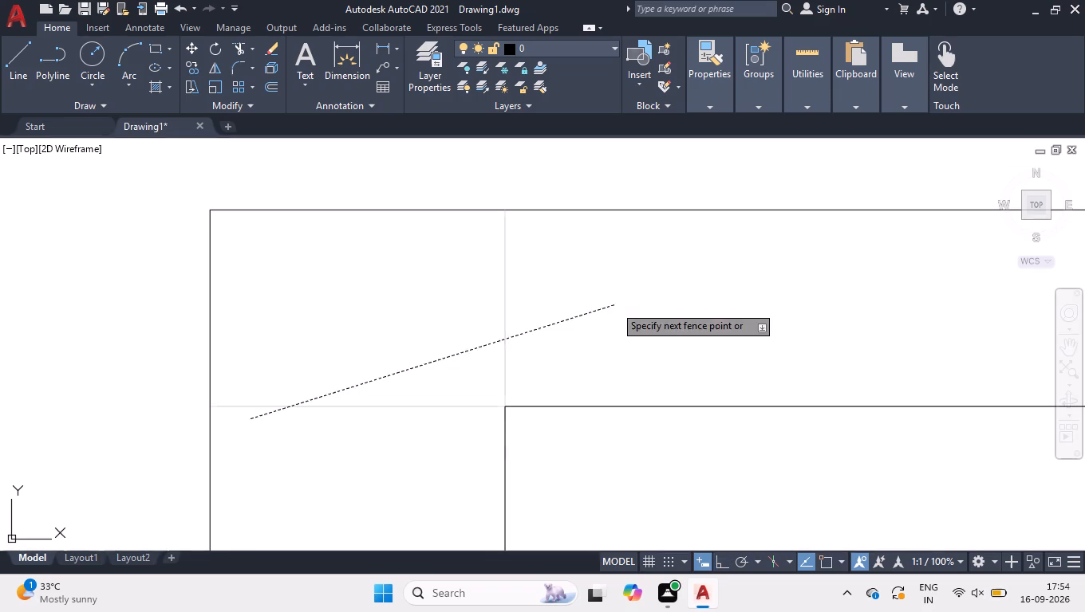
Trim the overlapping ends of the offset wall lines at the inner outline's top-right corner.
scroll(365, 306, down, 9)
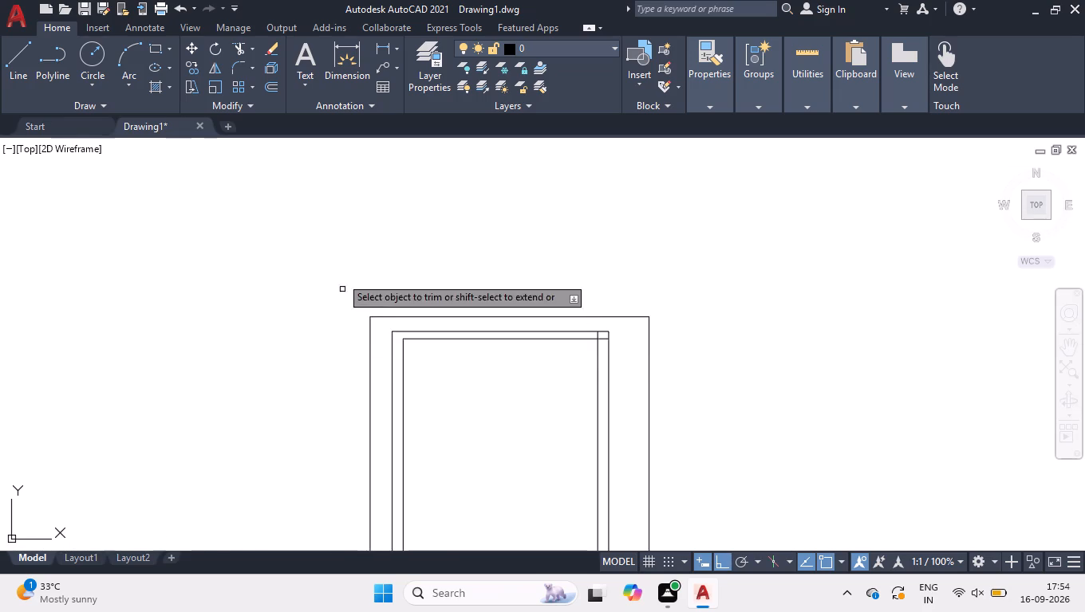
scroll(341, 274, down, 2)
scroll(398, 313, up, 3)
scroll(535, 210, up, 3)
scroll(648, 372, up, 2)
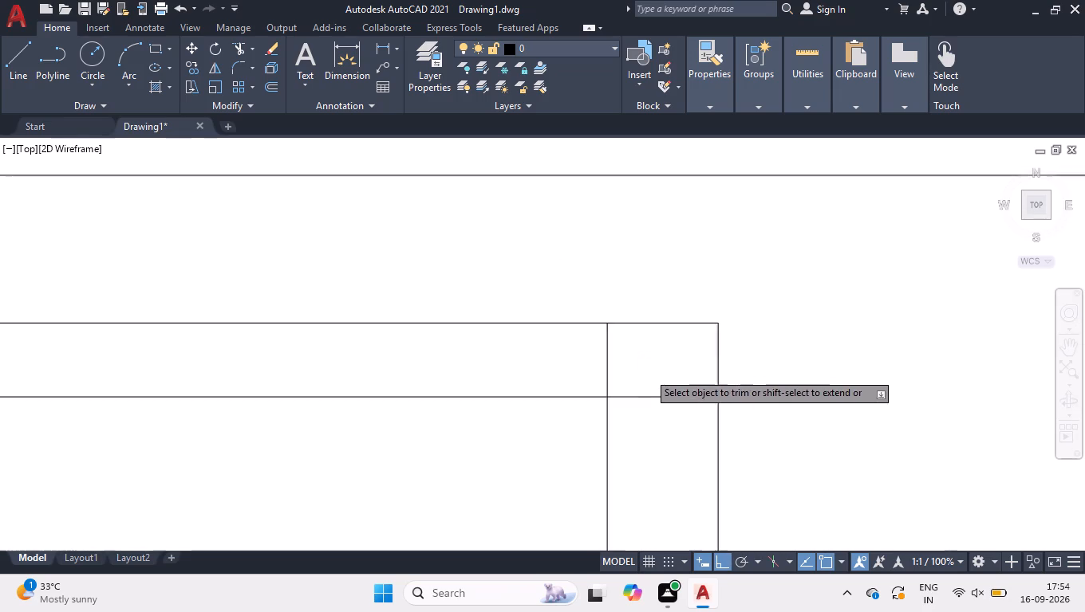
click(558, 312)
click(659, 449)
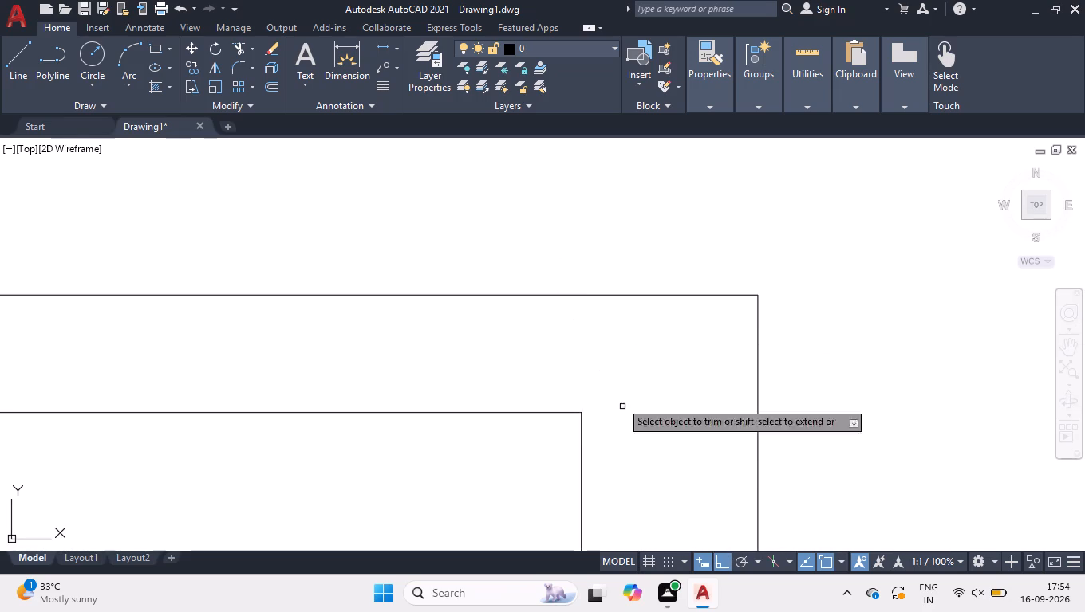
key(space)
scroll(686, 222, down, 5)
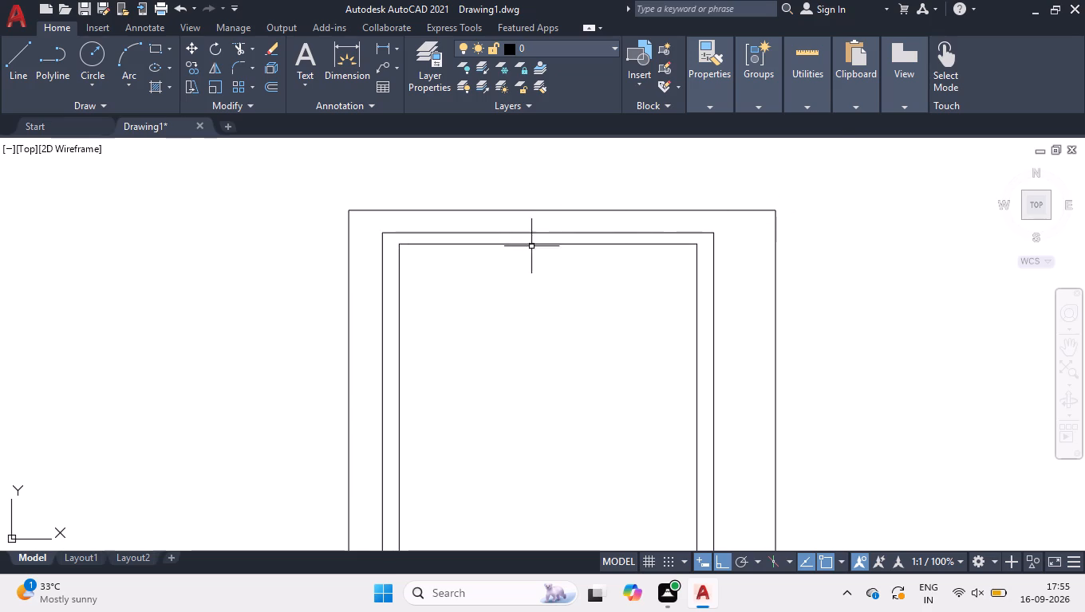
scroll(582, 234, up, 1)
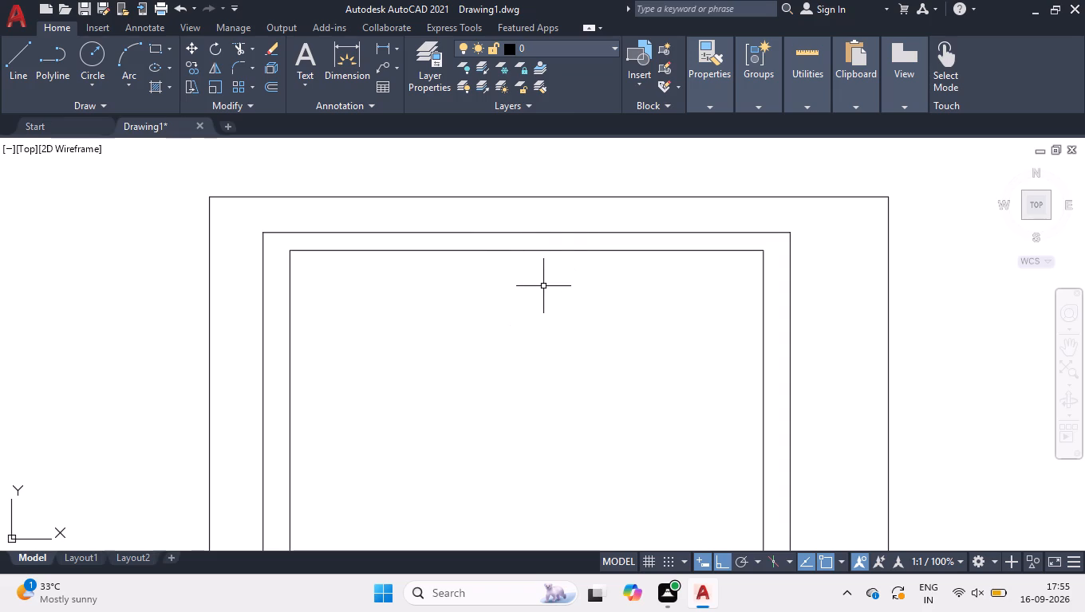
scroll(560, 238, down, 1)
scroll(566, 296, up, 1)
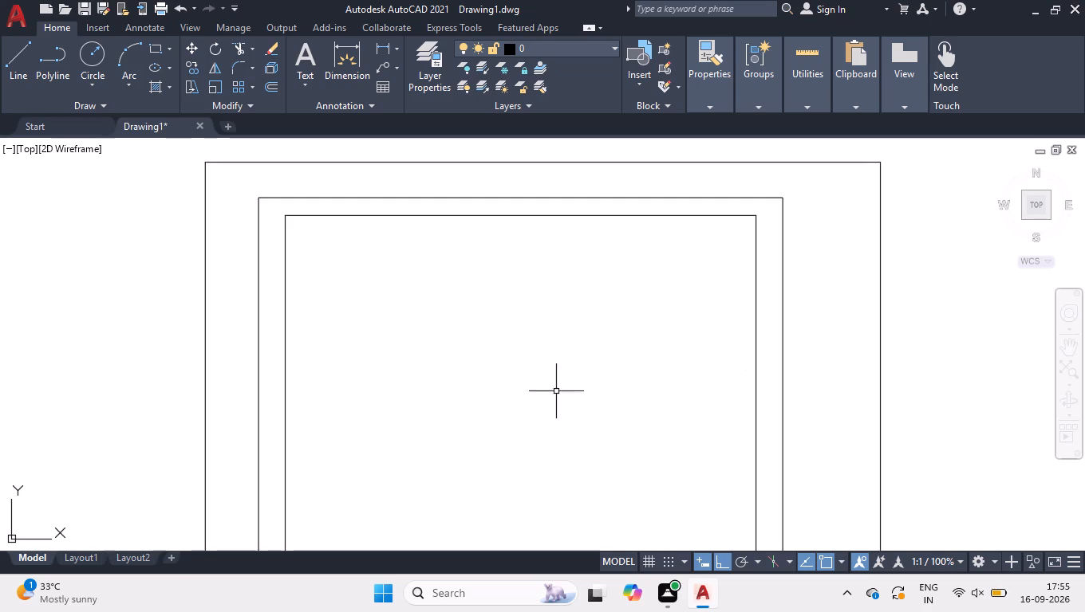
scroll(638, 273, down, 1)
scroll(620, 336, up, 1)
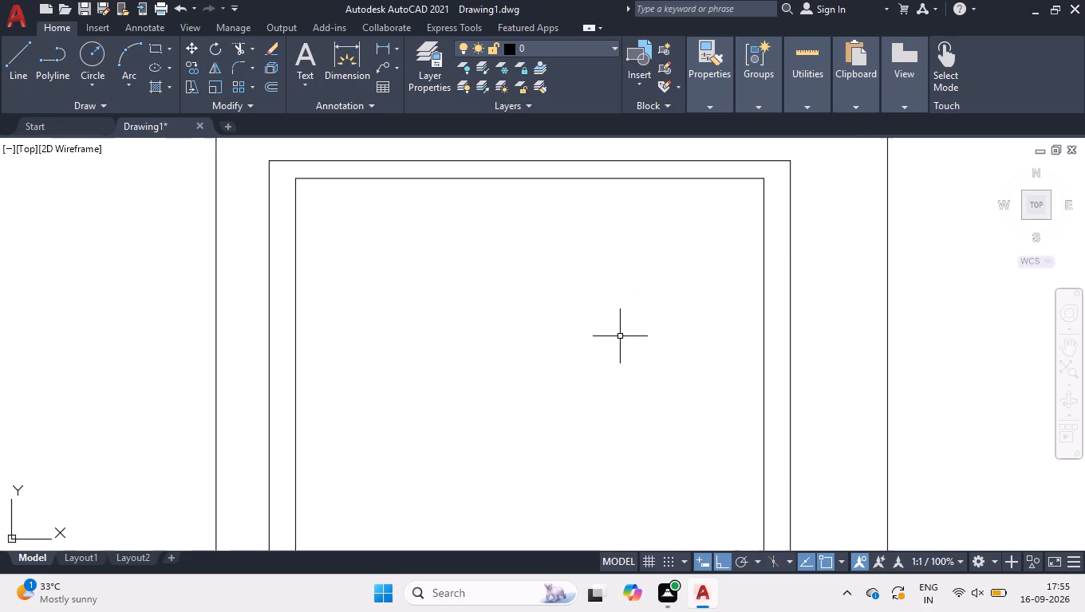
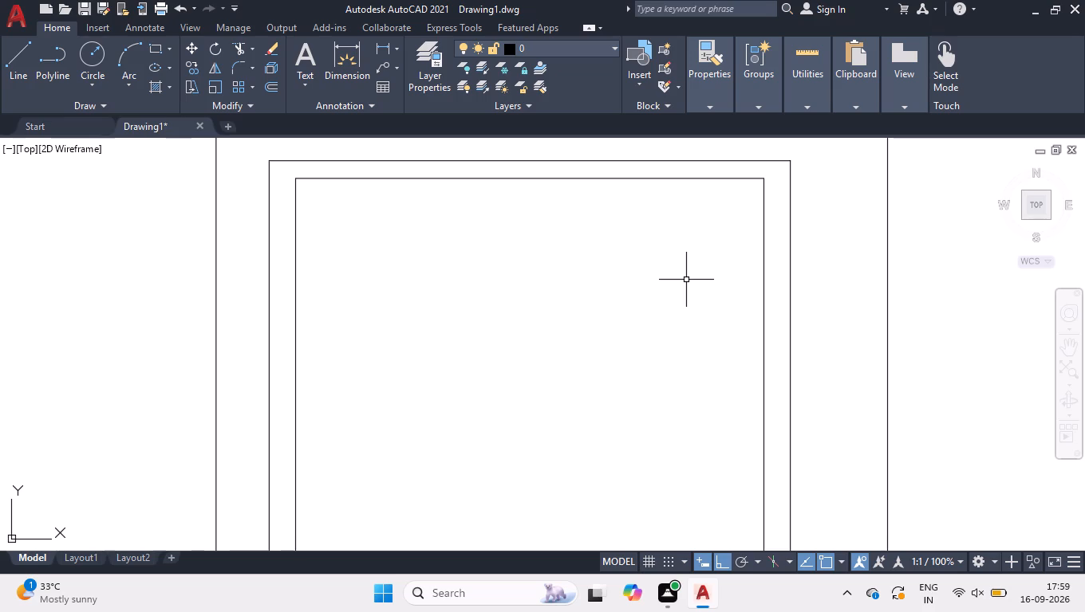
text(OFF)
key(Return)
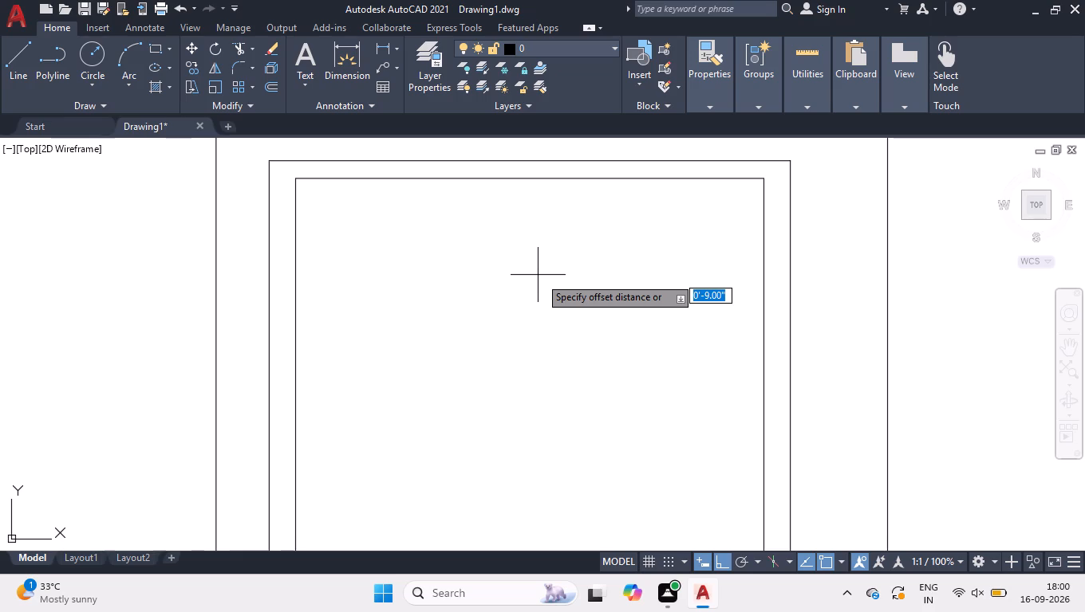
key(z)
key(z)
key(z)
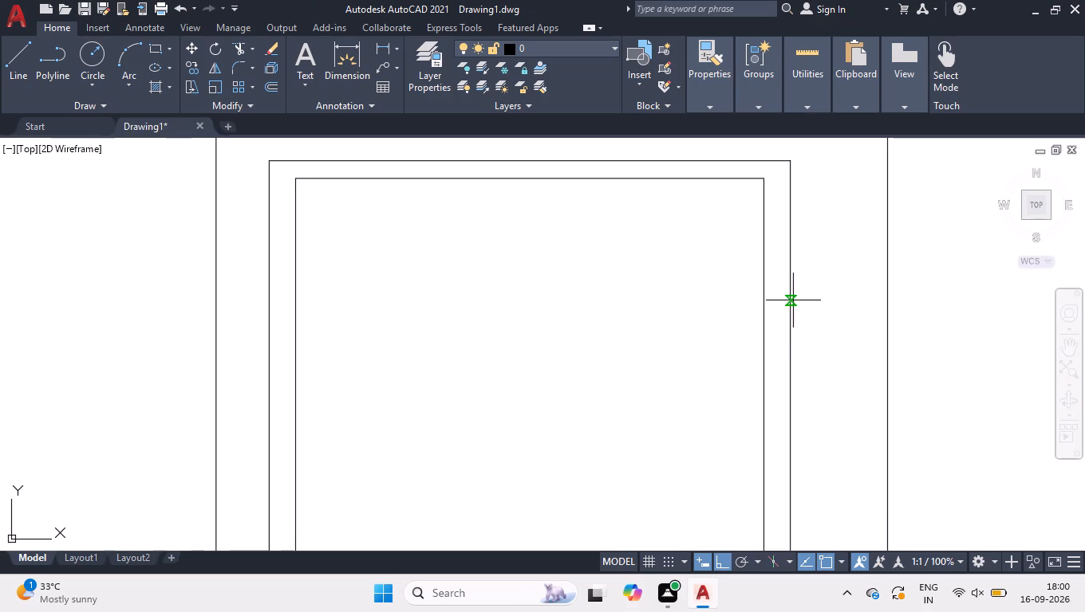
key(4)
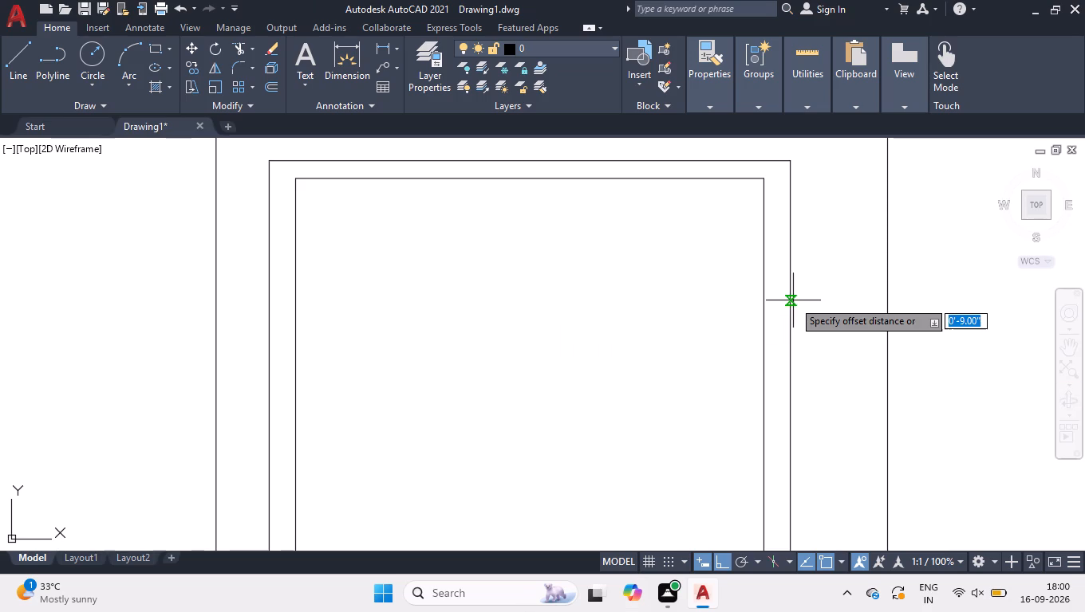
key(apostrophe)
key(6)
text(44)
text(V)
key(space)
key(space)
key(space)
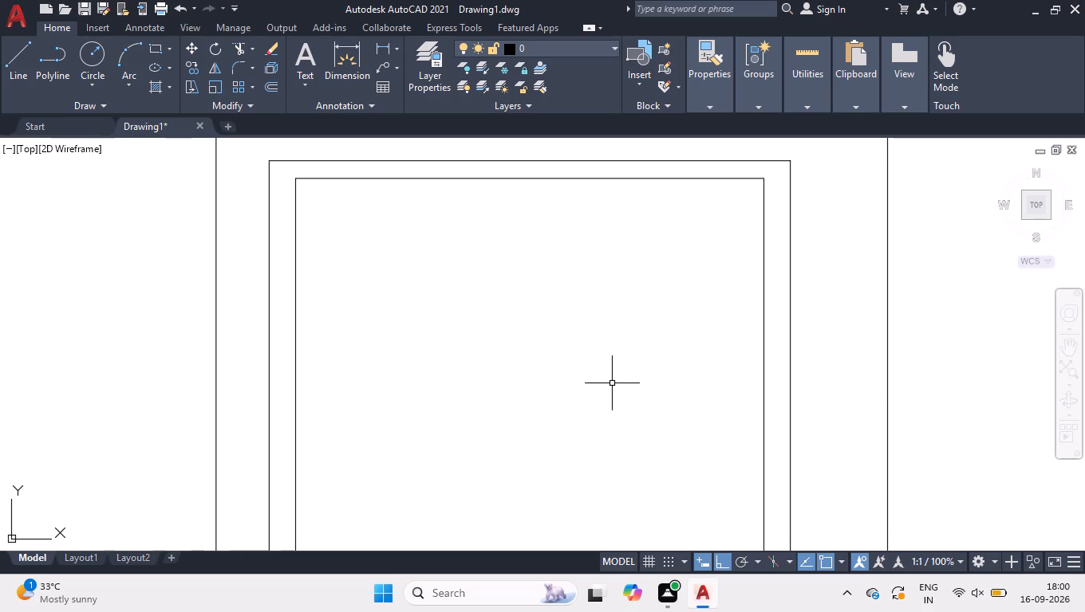
Offset the inner wall outline's top line 4'6" downward.
text(OFF)
key(Return)
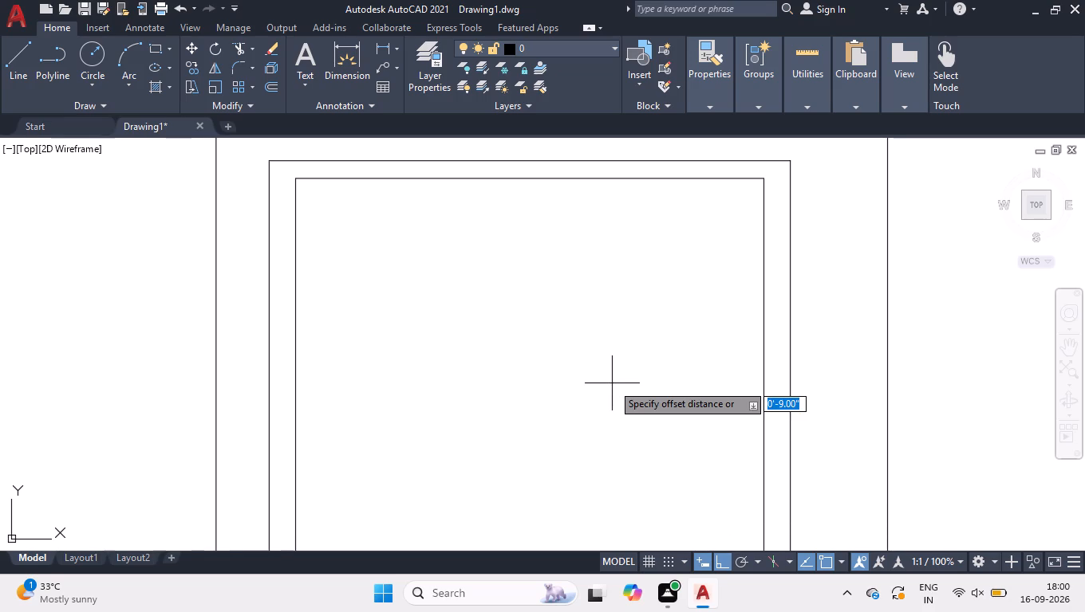
text(4'6)
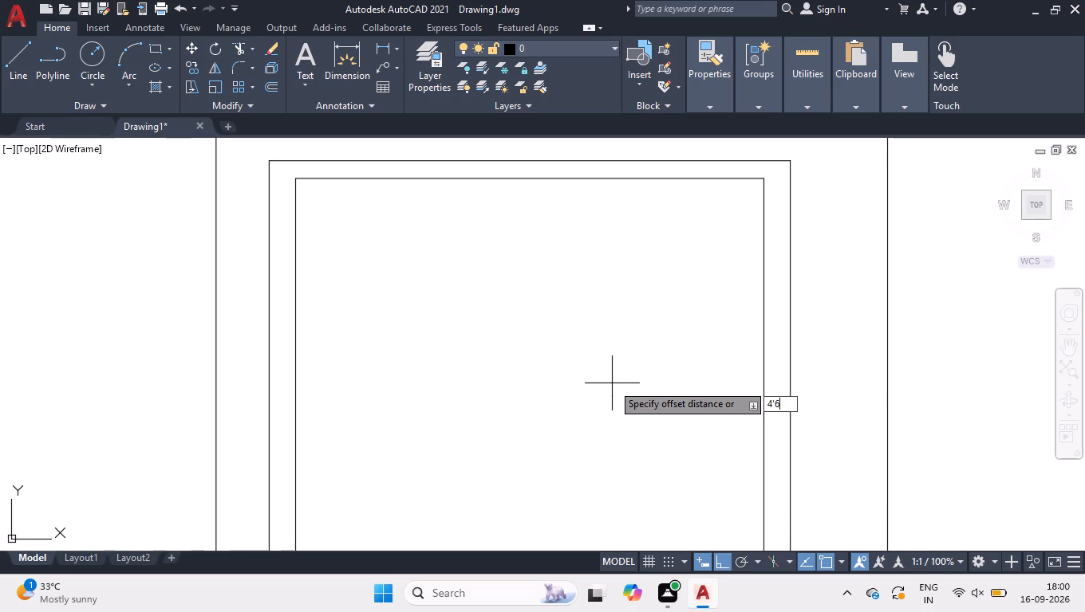
key(Return)
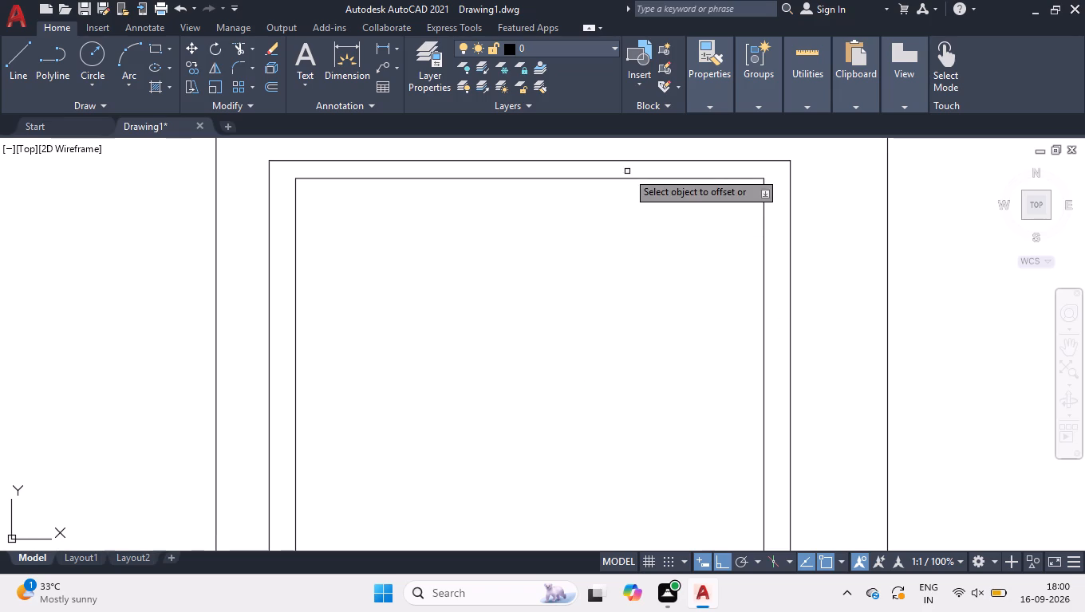
click(626, 175)
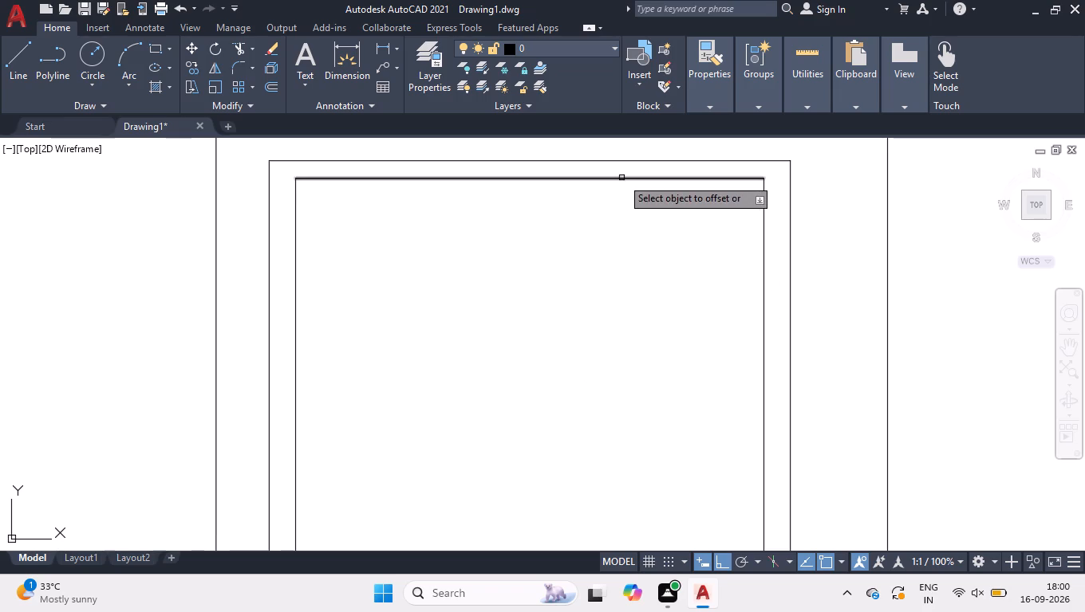
click(621, 178)
click(641, 321)
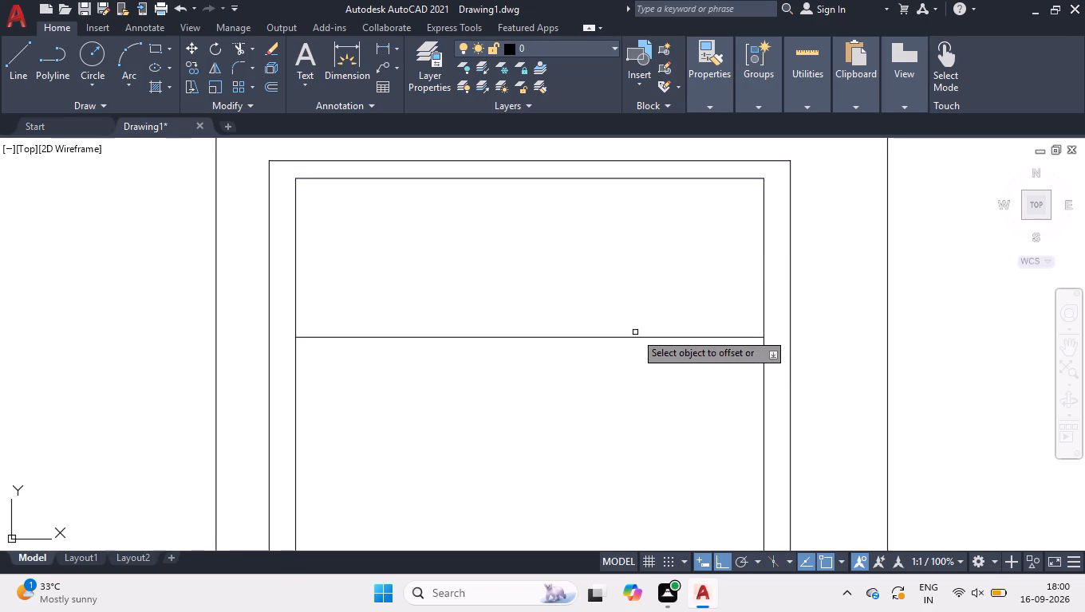
Offset the new horizontal line 9" downward to give the first cross wall its thickness.
click(631, 336)
key(9)
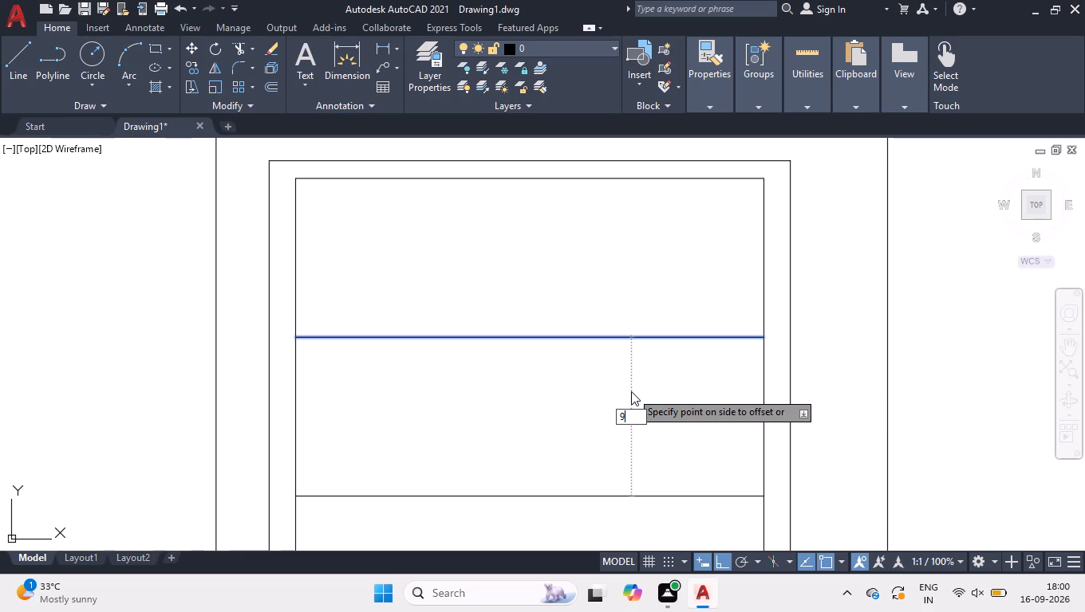
key(Return)
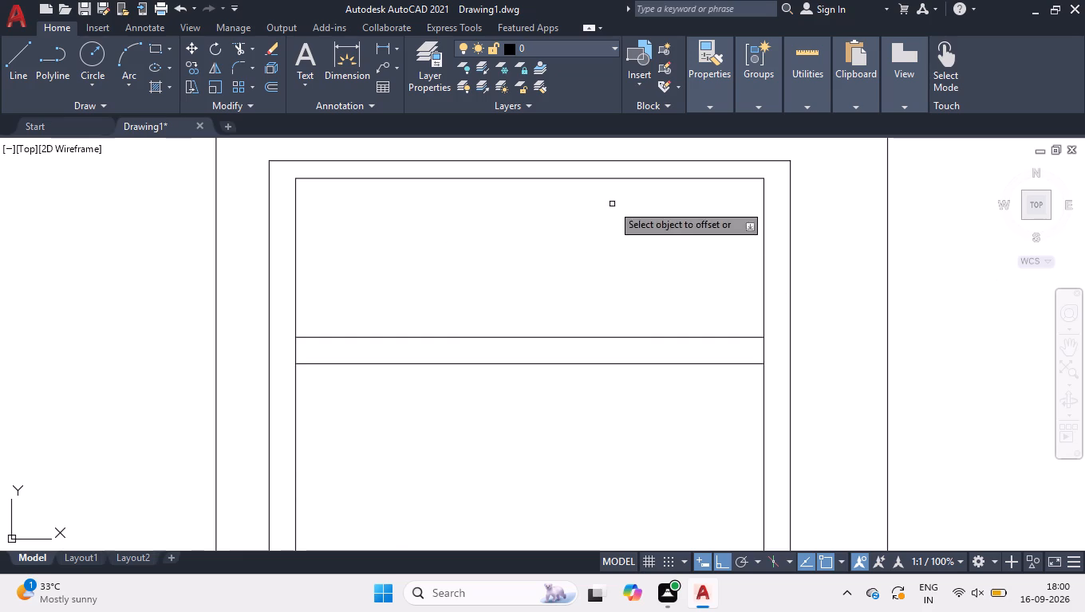
Offset the lower line of the 9" cross wall 13' downward.
scroll(620, 239, down, 3)
scroll(621, 324, up, 2)
scroll(570, 178, up, 1)
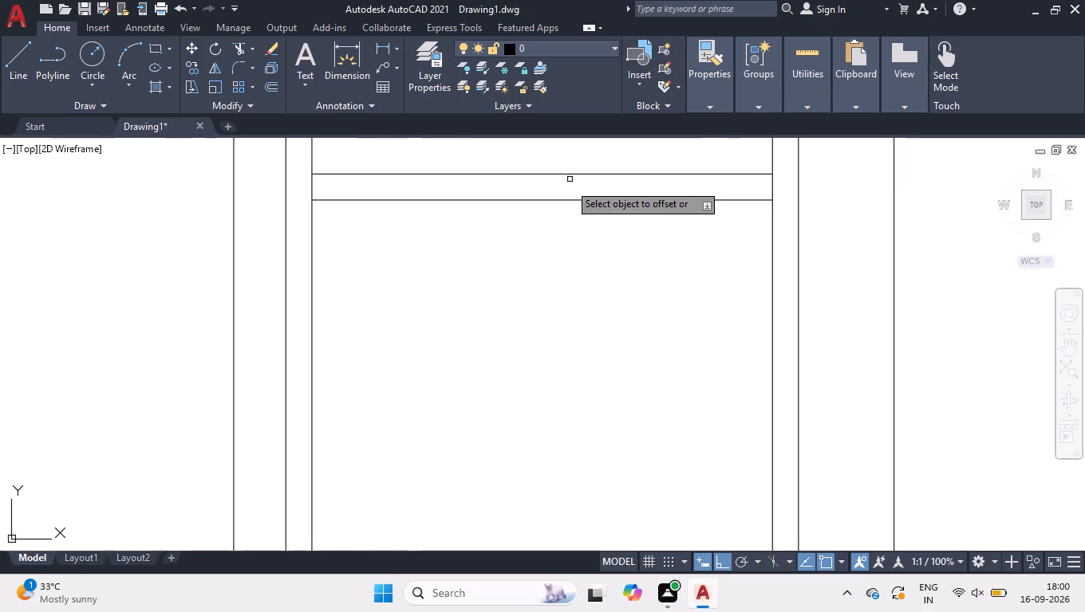
click(559, 200)
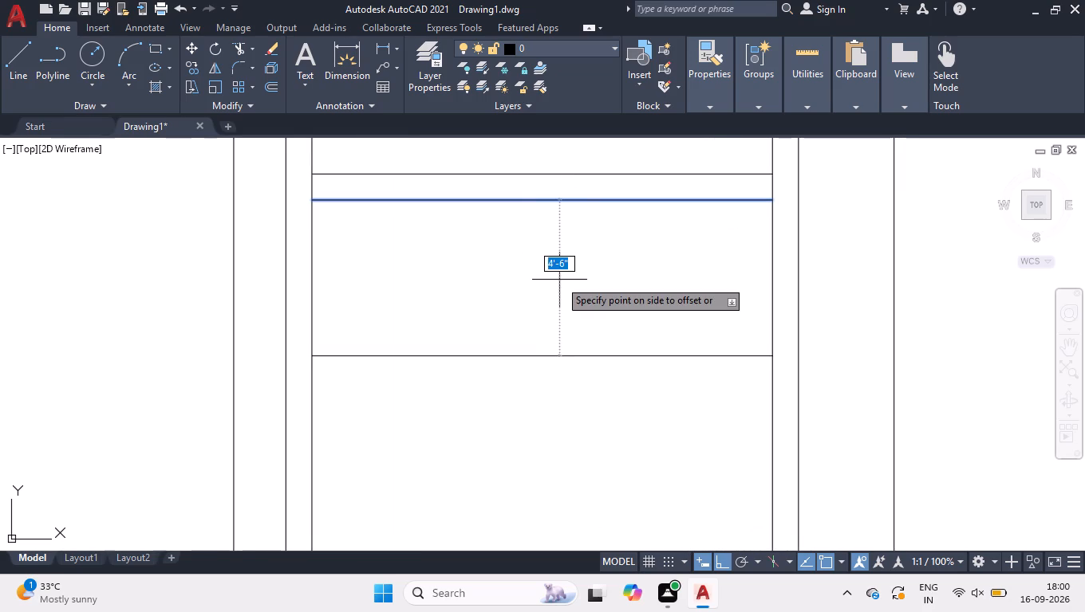
key(1)
key(3)
key(apostrophe)
key(Return)
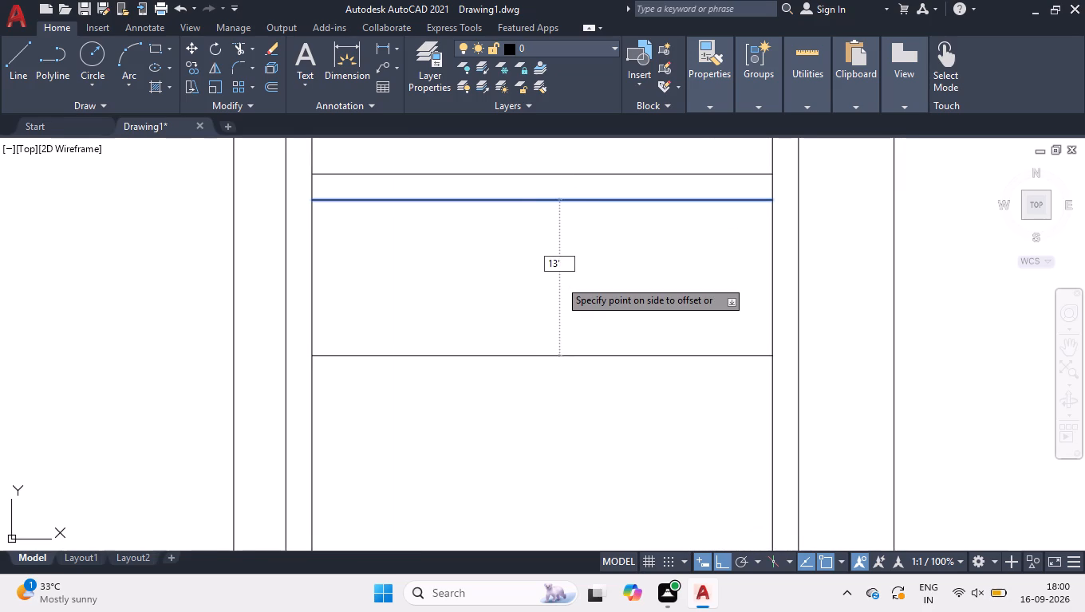
Offset the new horizontal line 6" downward to form the second cross wall.
scroll(559, 280, down, 3)
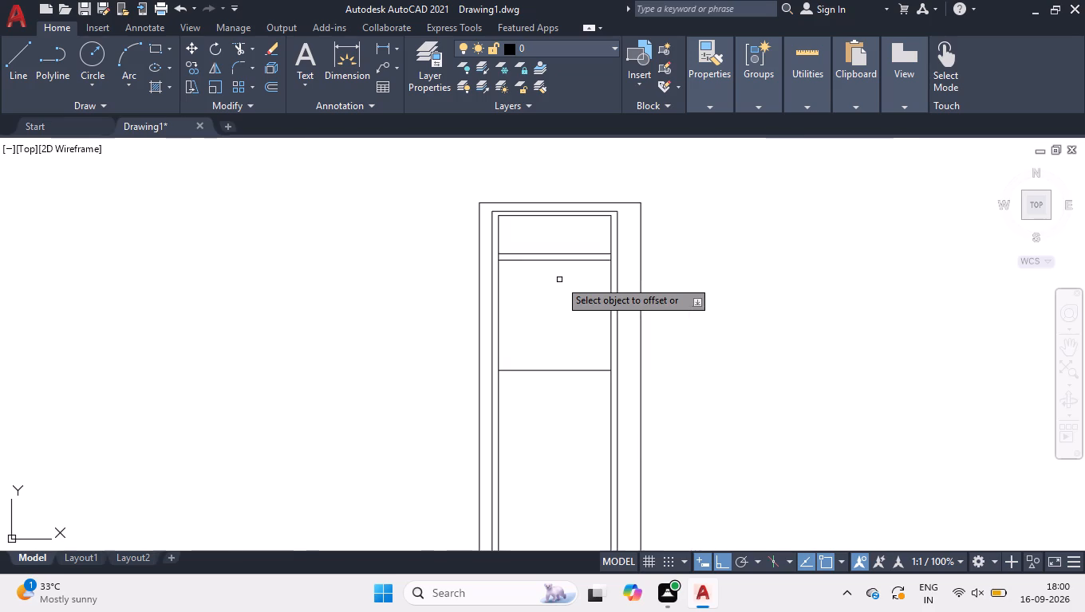
scroll(551, 417, up, 3)
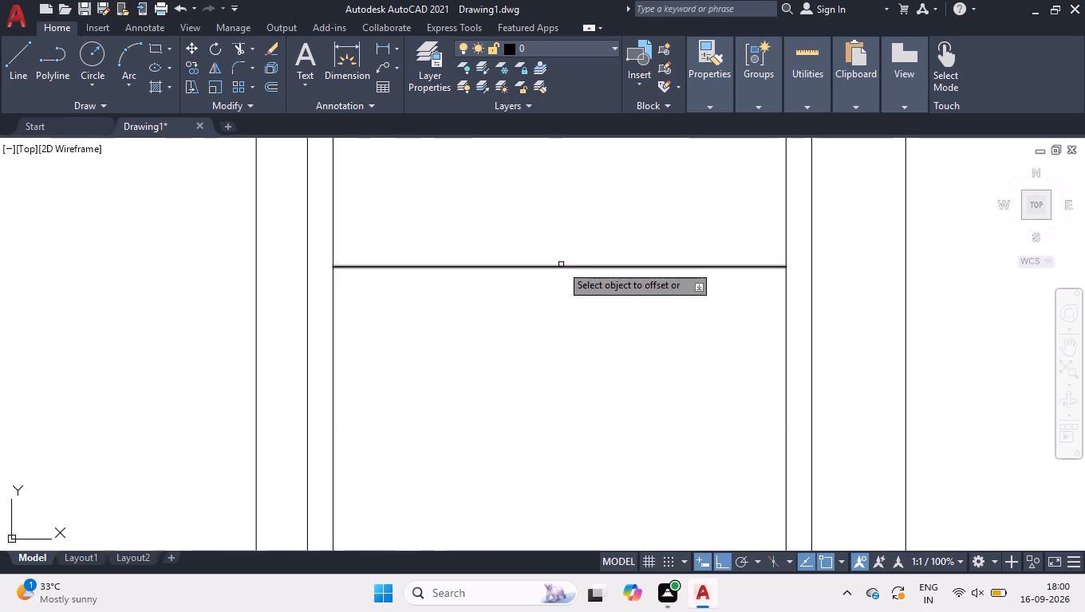
click(561, 265)
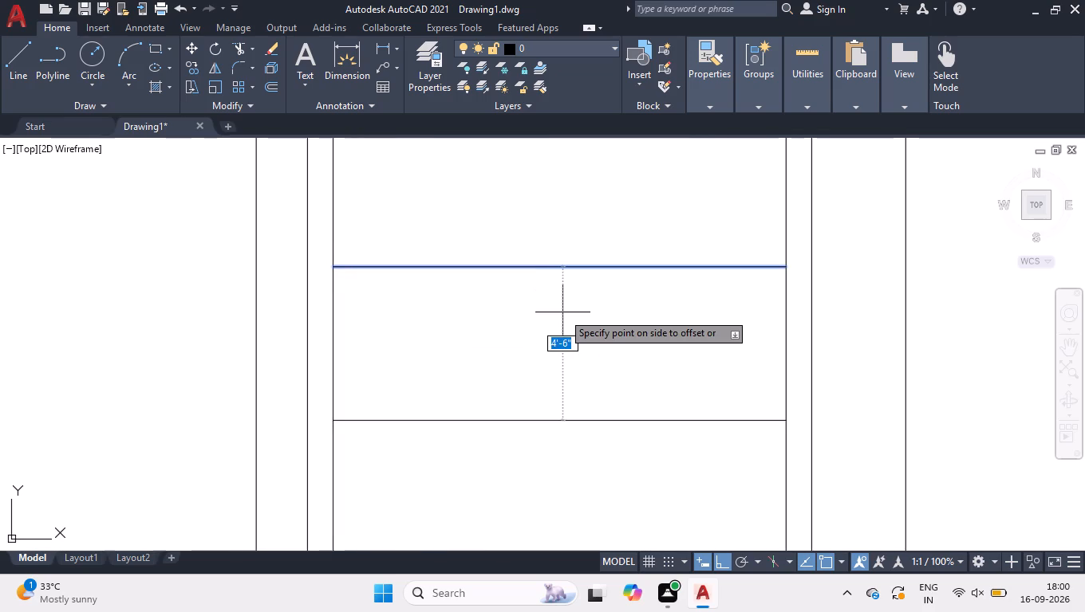
key(6)
key(Return)
Offset the lower line of the 6" cross wall 15' downward.
scroll(573, 272, down, 1)
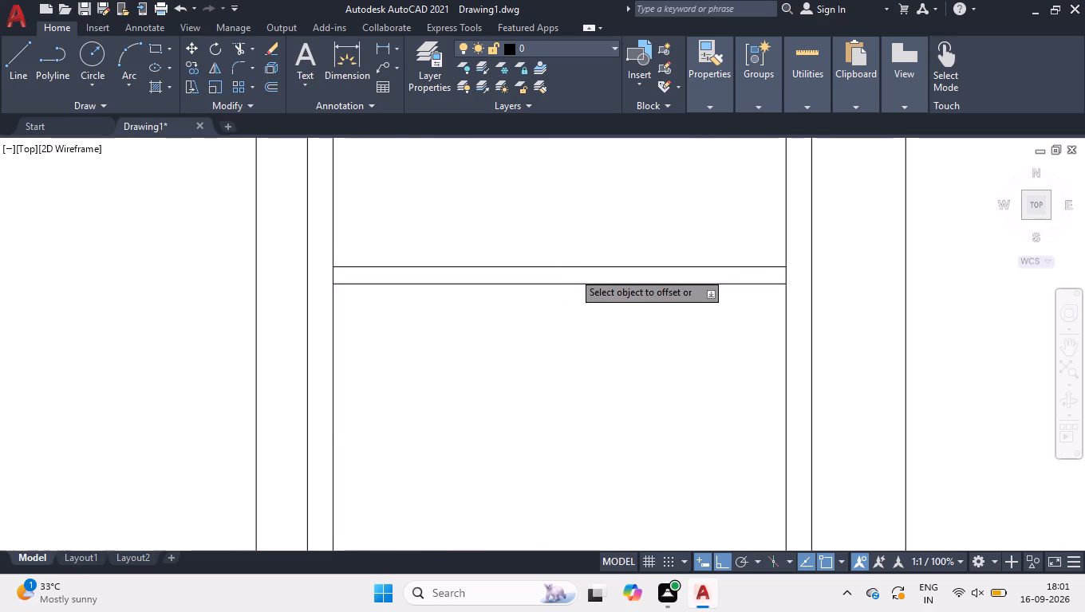
scroll(573, 272, down, 1)
scroll(565, 325, up, 1)
click(568, 248)
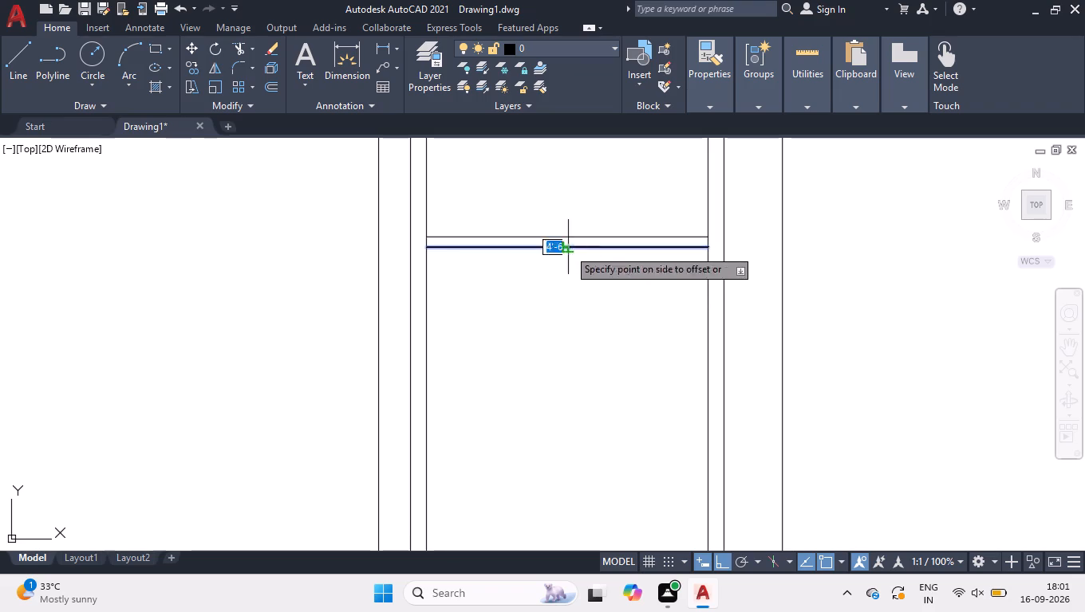
text(15')
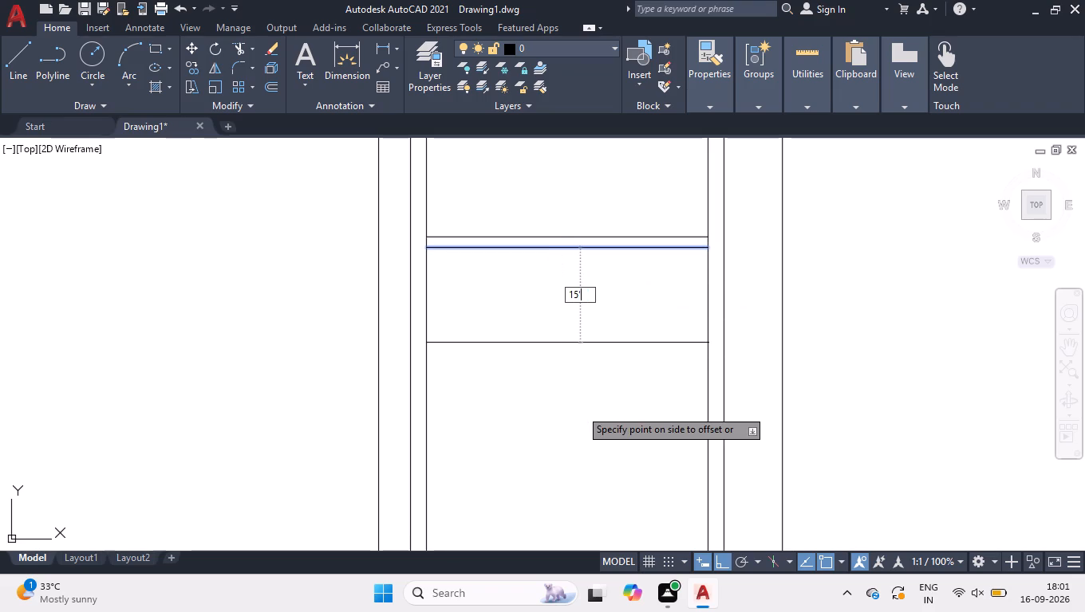
key(Return)
Offset the lowest new horizontal line 6" downward to form the third cross wall.
scroll(581, 409, down, 4)
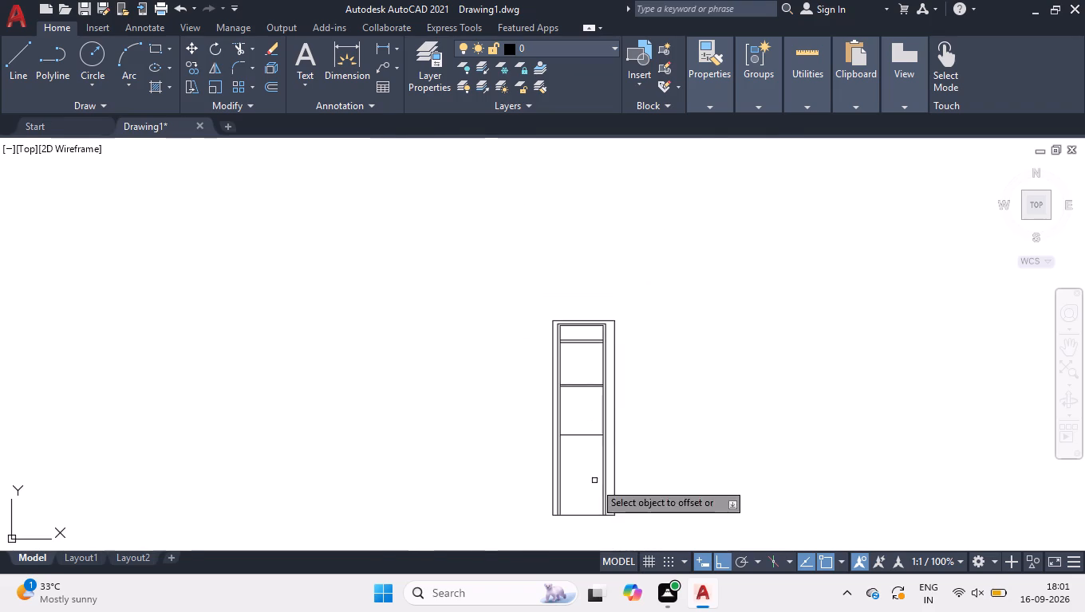
scroll(595, 505, up, 3)
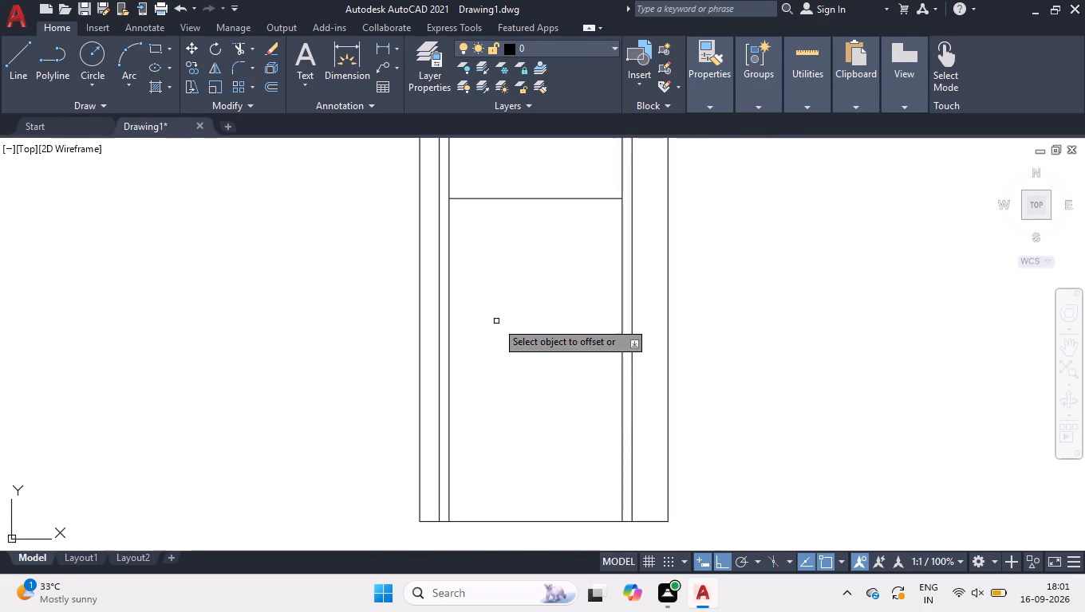
click(503, 198)
key(6)
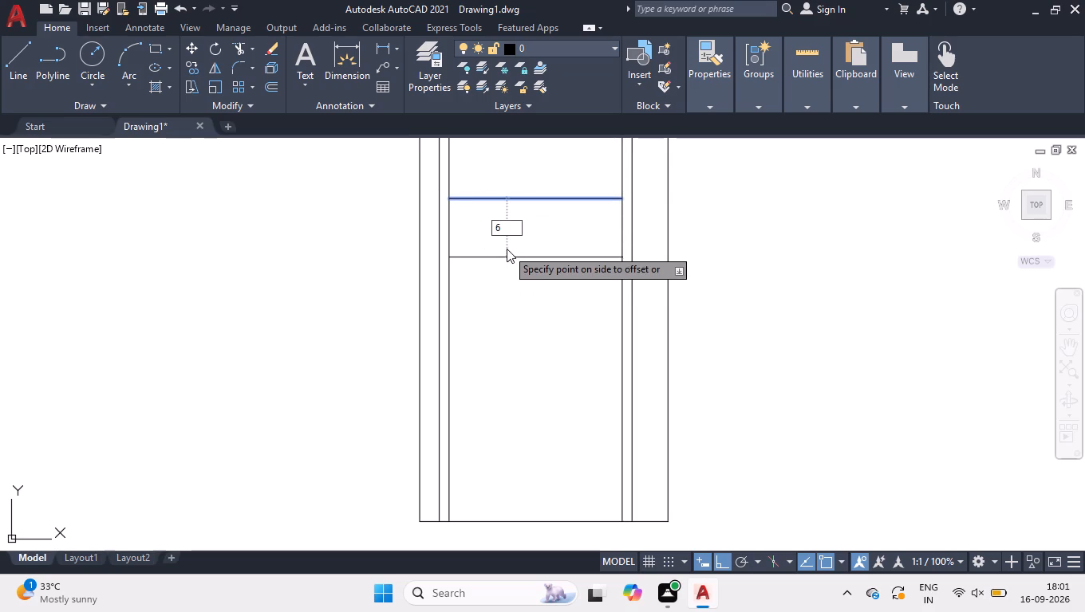
key(Return)
key(Return)
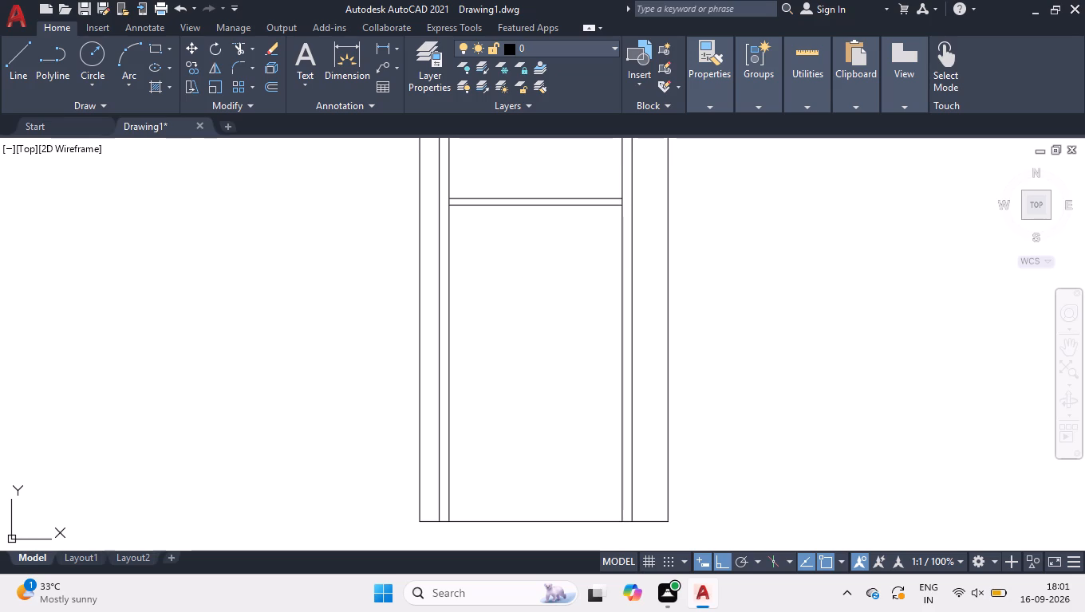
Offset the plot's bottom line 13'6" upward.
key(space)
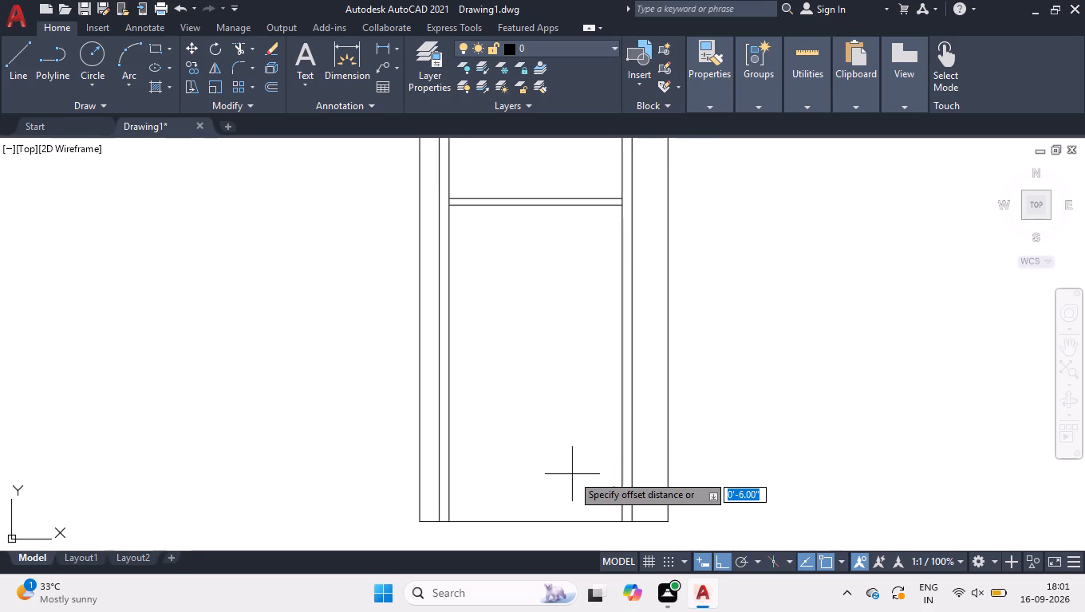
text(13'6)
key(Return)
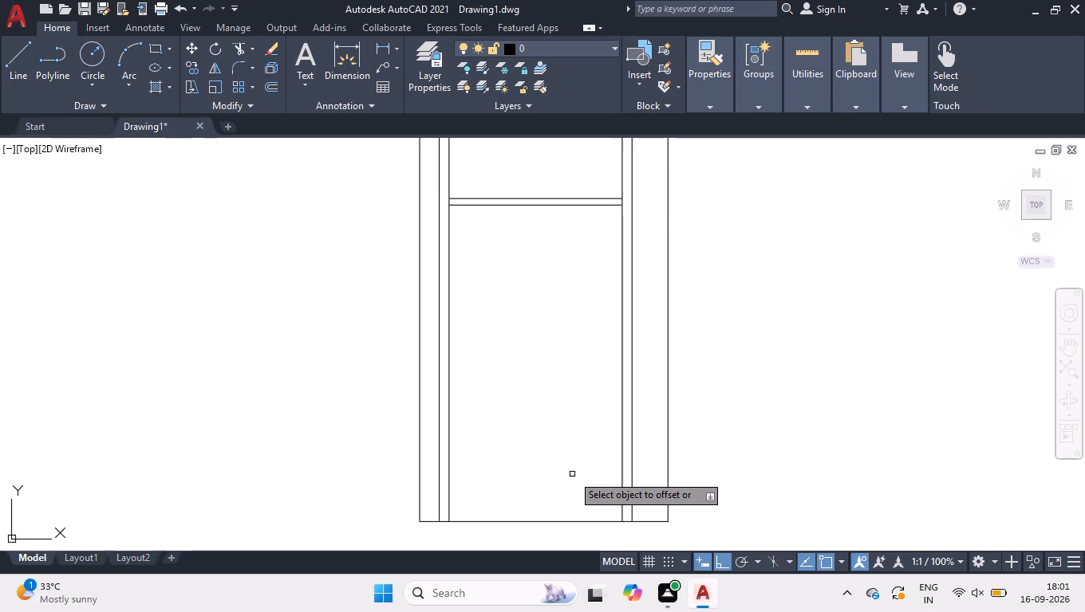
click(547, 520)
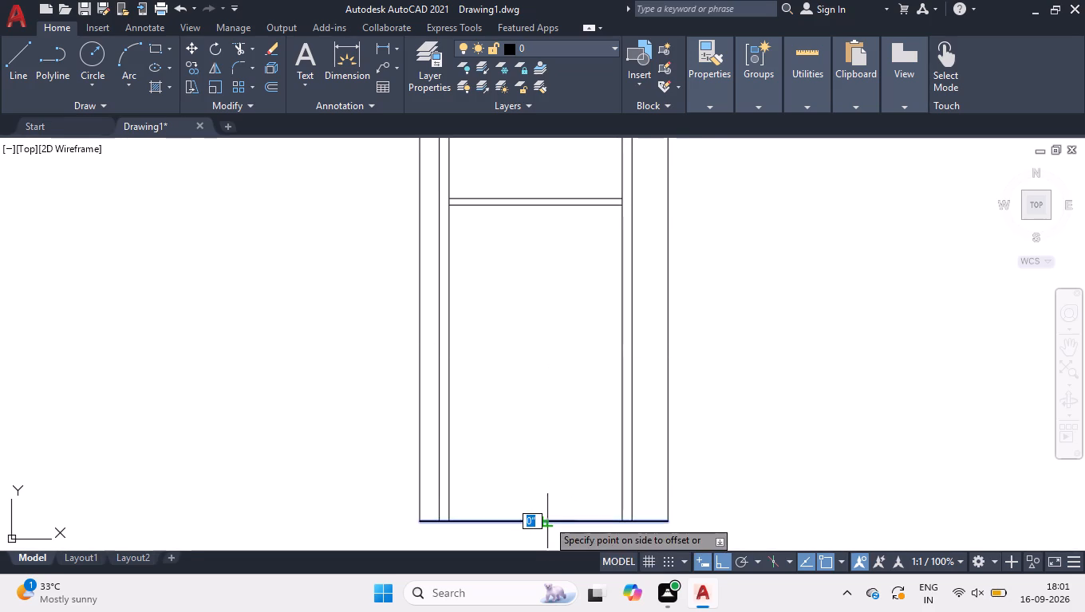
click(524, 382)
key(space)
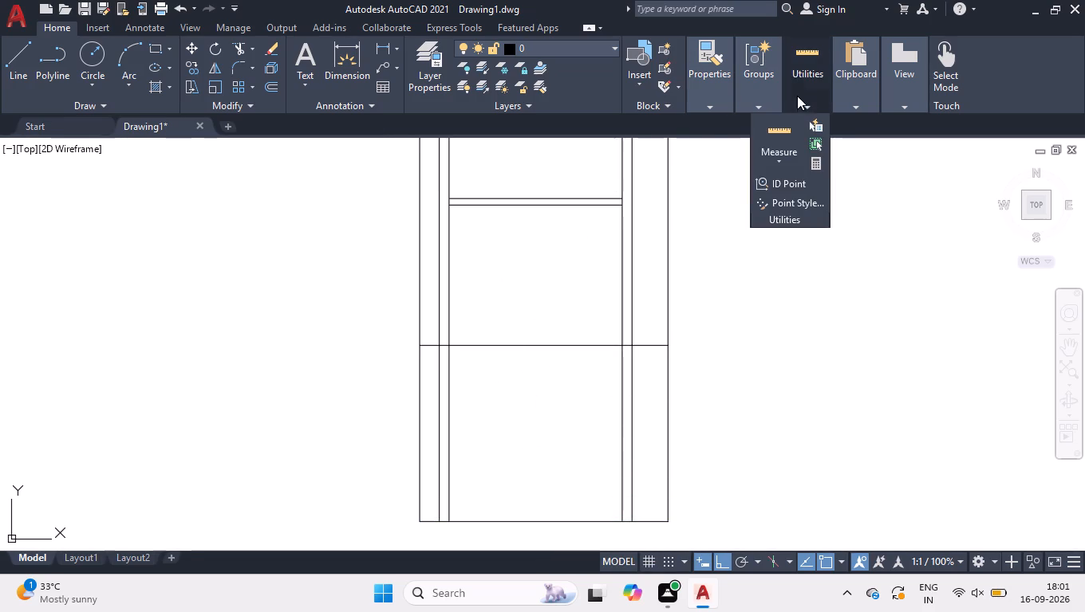
Measure the space between the lowest cross wall and the line offset from the plot's bottom edge.
click(779, 131)
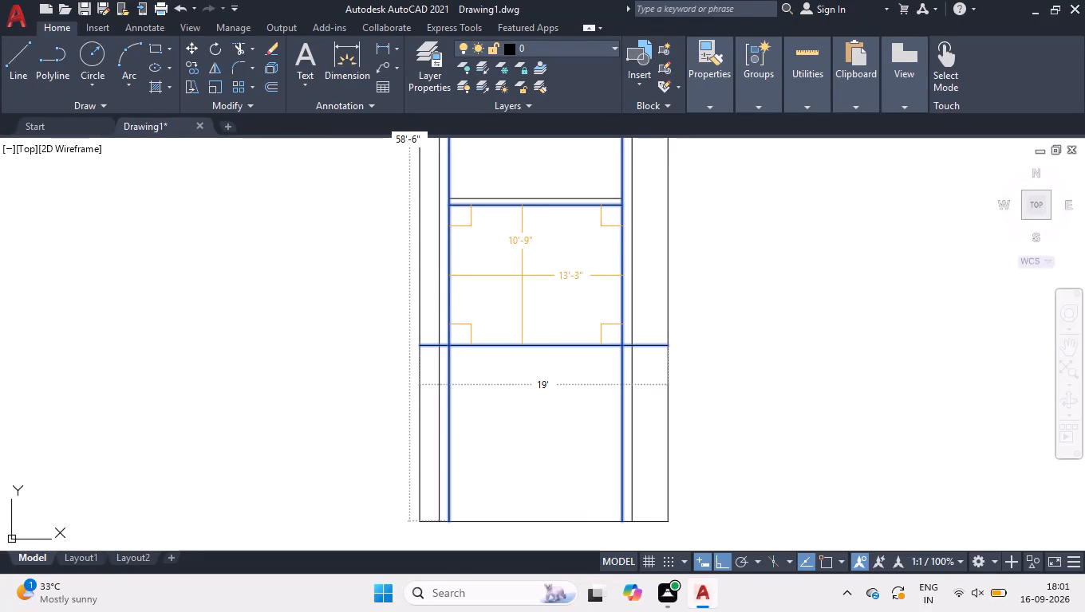
key(space)
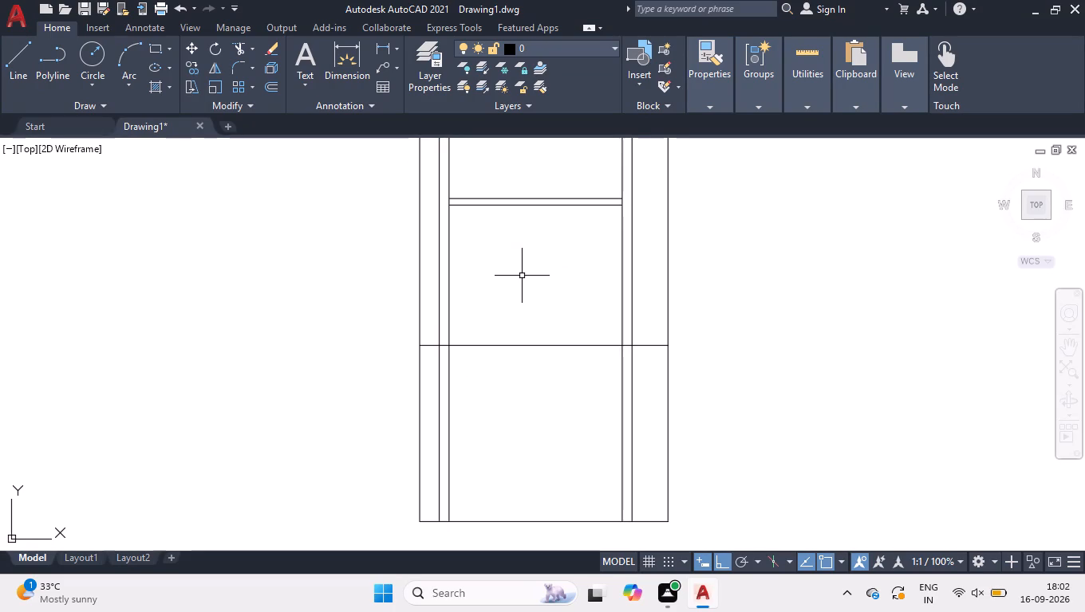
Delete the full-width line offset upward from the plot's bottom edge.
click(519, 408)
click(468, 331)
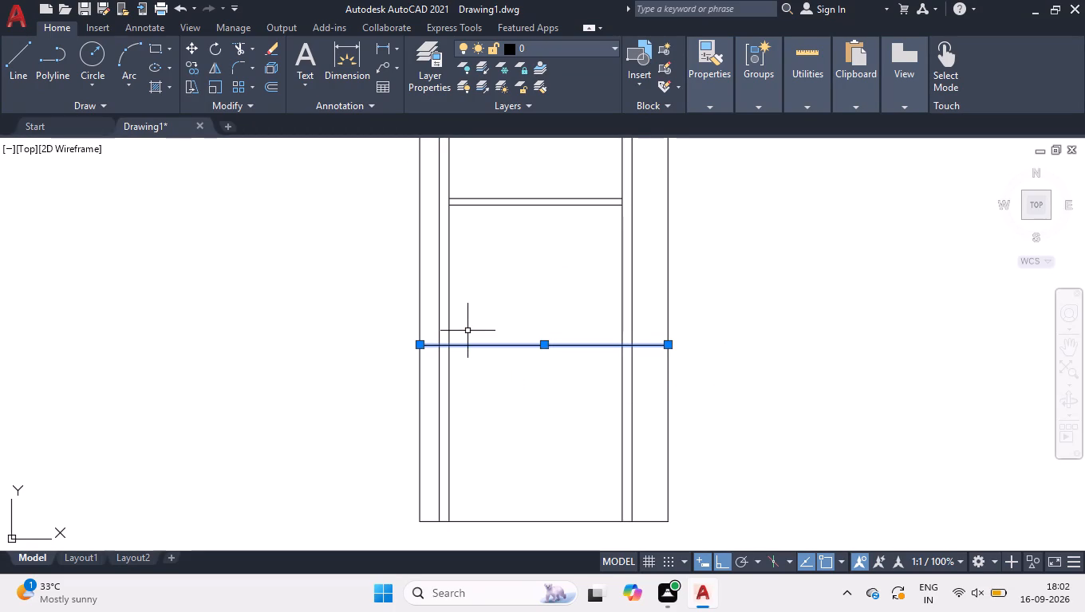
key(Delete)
Trim both inner side-wall lines where they cross the thickness of the topmost cross wall.
scroll(637, 498, down, 2)
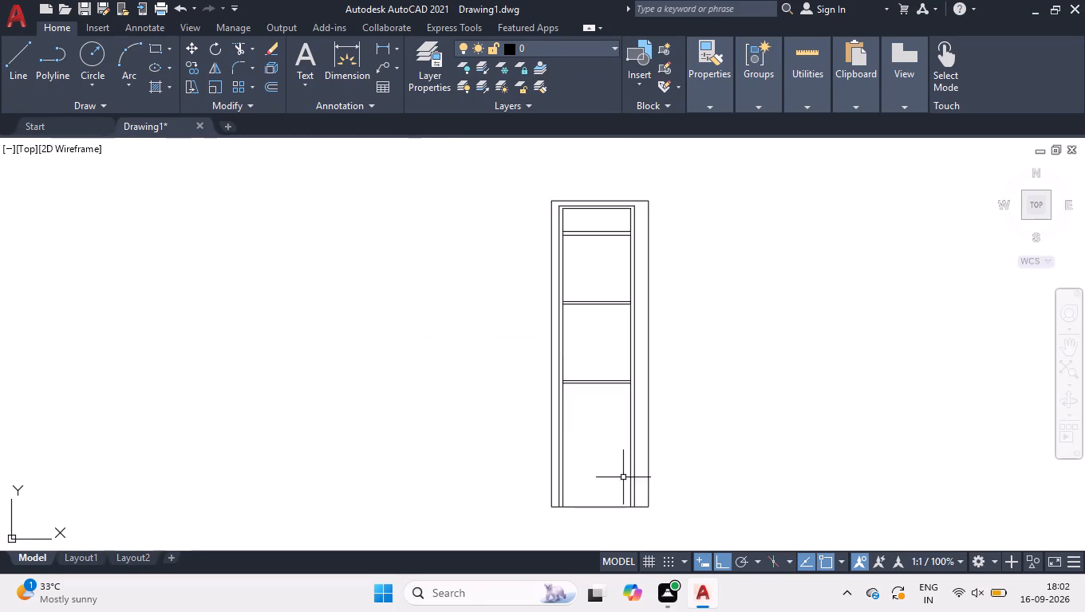
scroll(593, 202, up, 3)
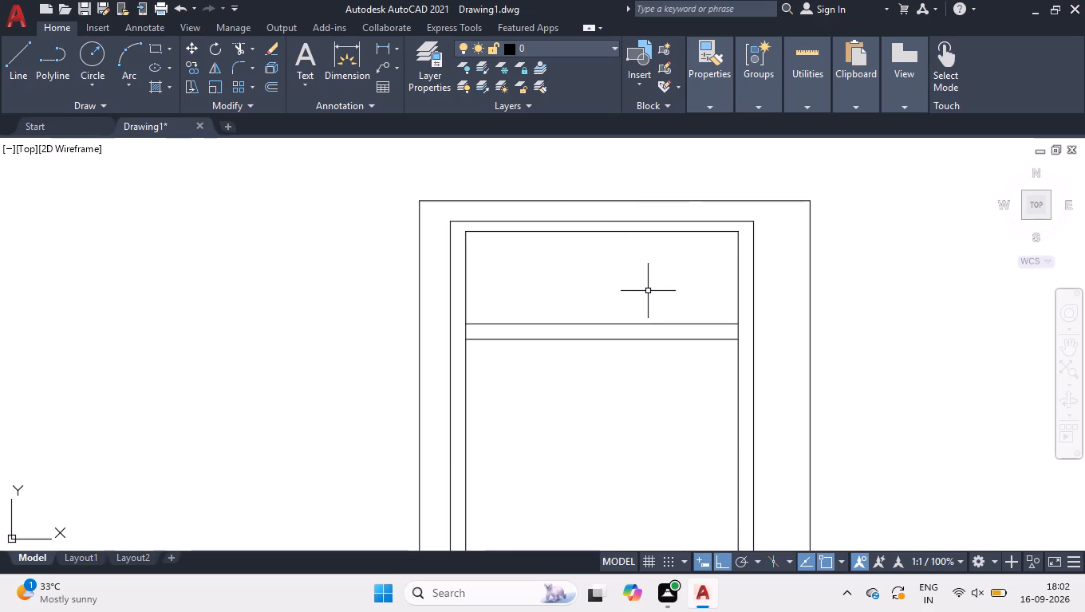
text(TR)
key(space)
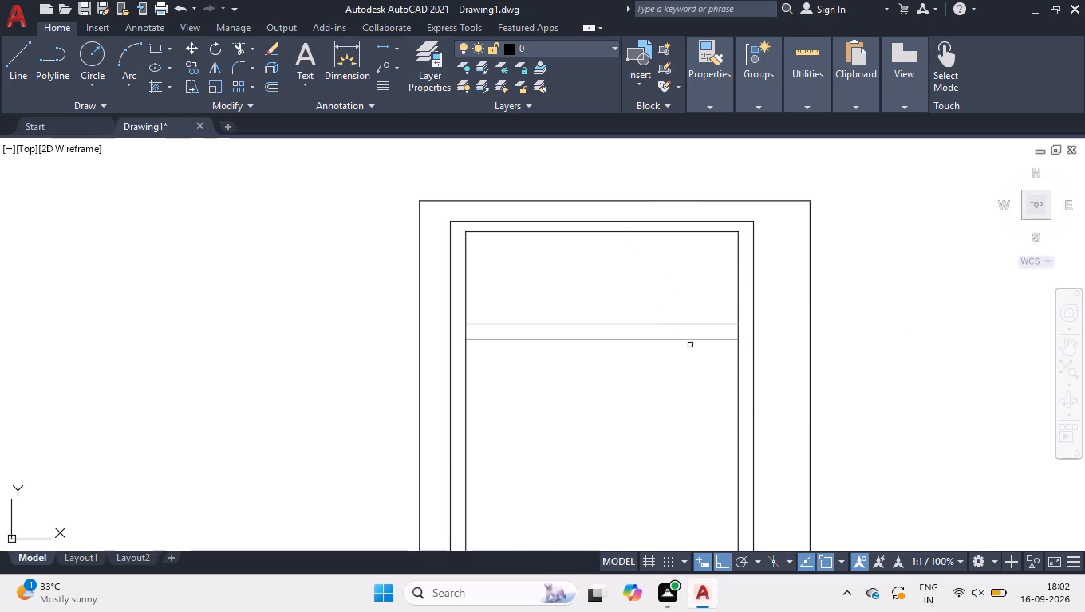
scroll(723, 312, up, 1)
click(758, 341)
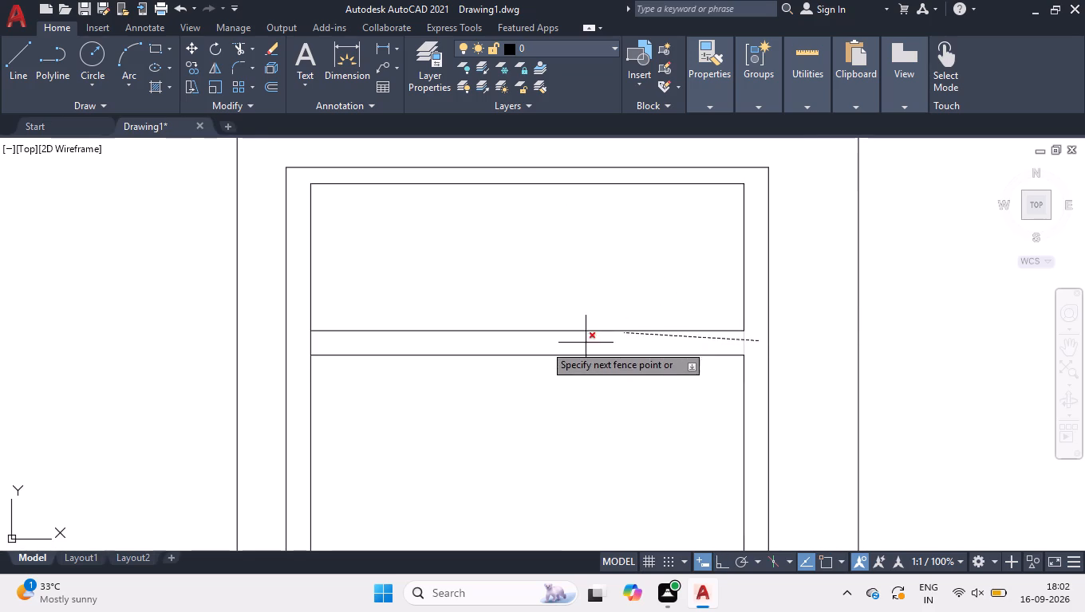
click(302, 345)
Trim both inner side-wall lines where they cross the thickness of the second cross wall from the top.
scroll(473, 285, down, 3)
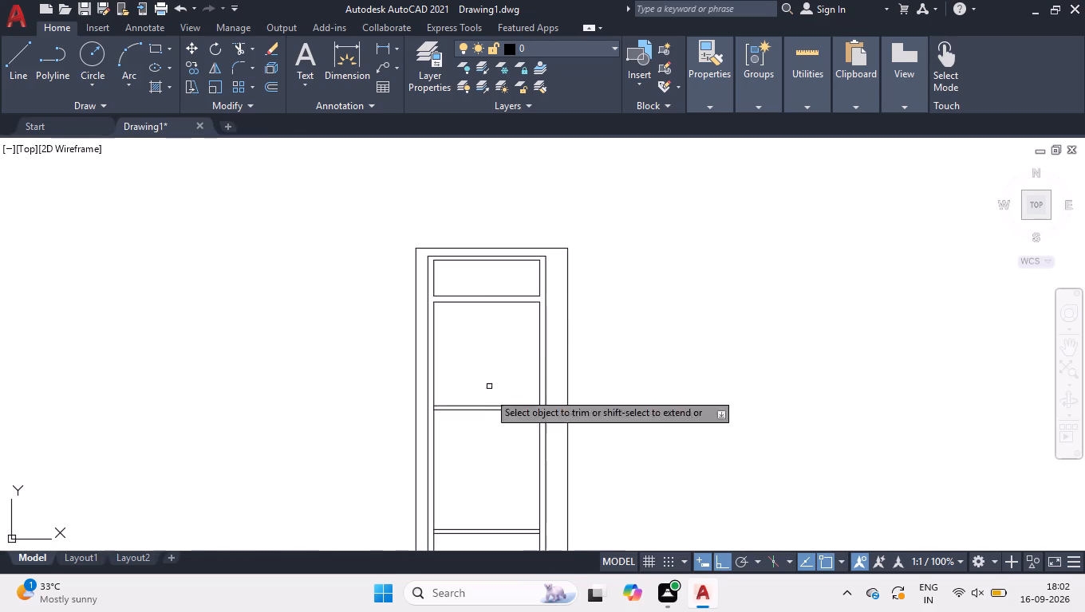
scroll(491, 430, up, 2)
scroll(433, 328, up, 2)
click(882, 452)
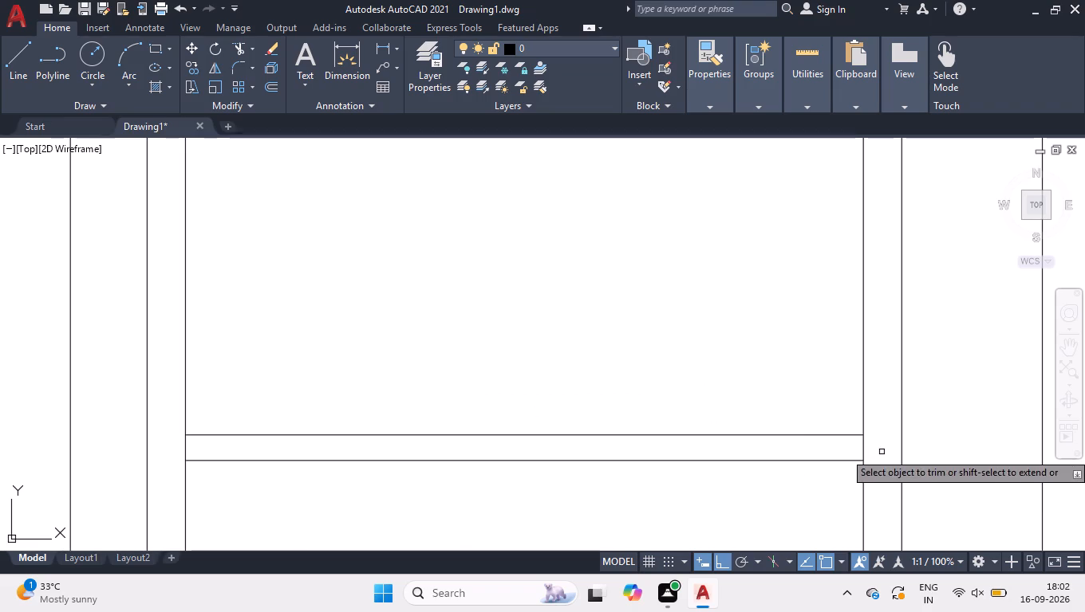
click(166, 448)
Trim both inner side-wall lines where they cross the thickness of the lowest cross wall.
scroll(503, 334, down, 5)
scroll(524, 434, up, 2)
scroll(451, 390, up, 2)
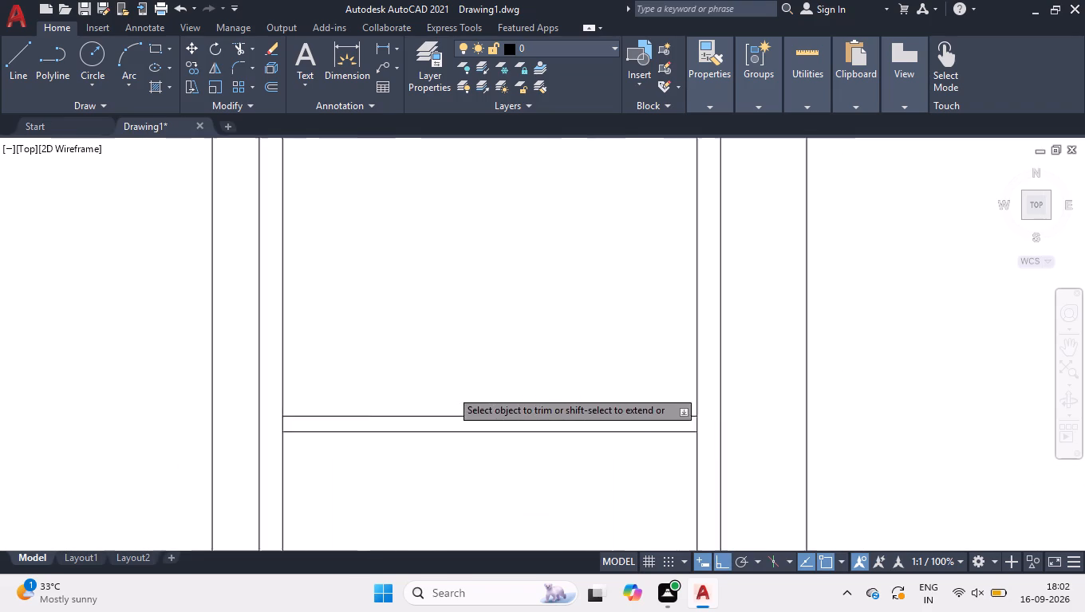
scroll(451, 390, up, 1)
click(849, 448)
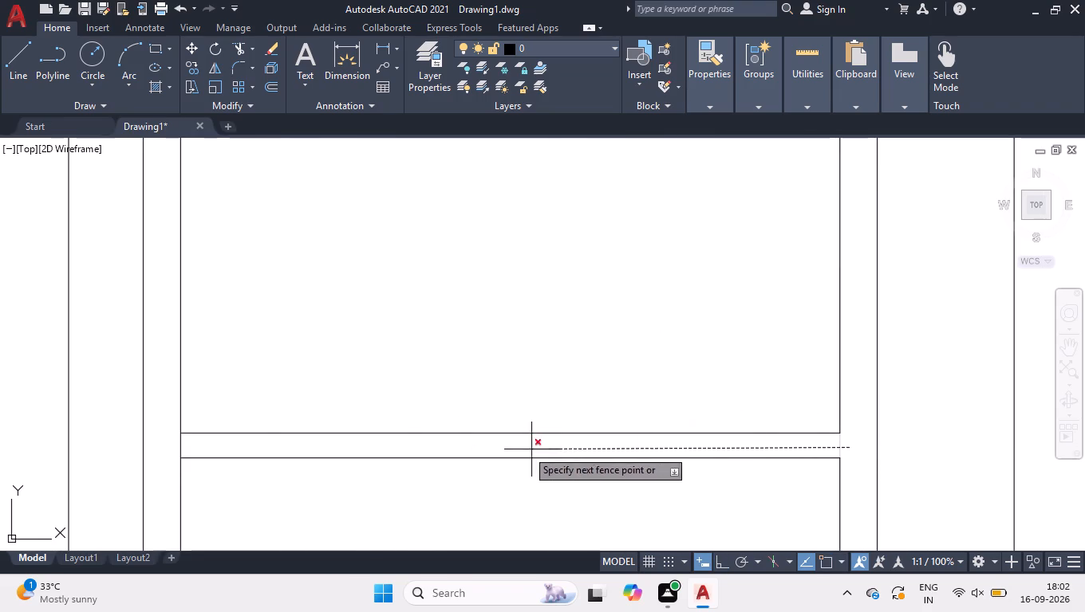
click(171, 449)
scroll(369, 452, down, 4)
scroll(446, 443, down, 1)
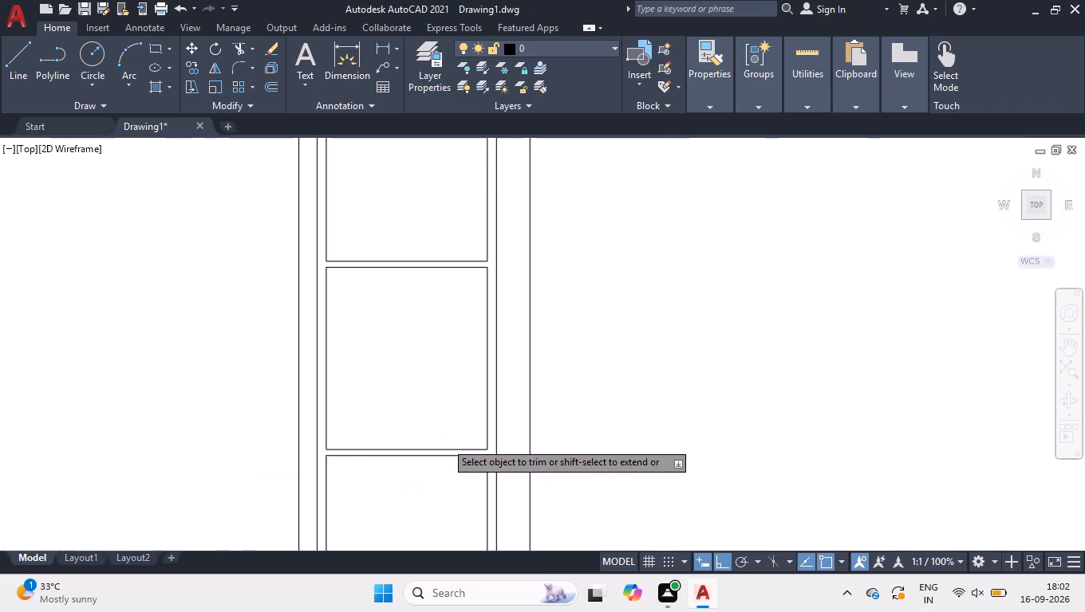
key(space)
Offset the topmost room's left inner wall line 8'9" to the right as one face of a partition.
scroll(595, 460, down, 2)
scroll(549, 382, up, 2)
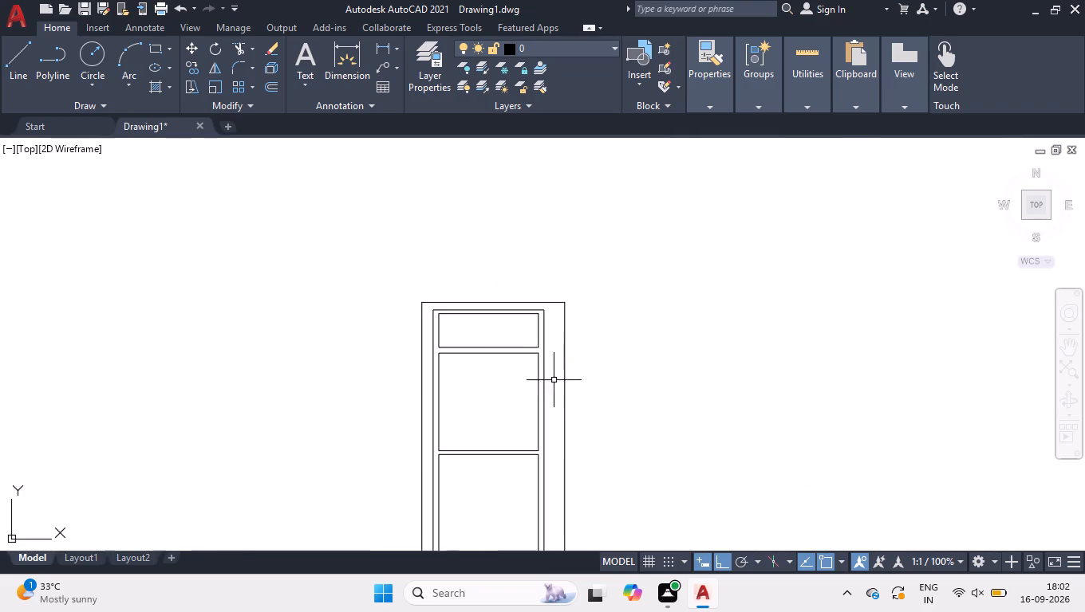
scroll(515, 352, up, 3)
scroll(556, 392, down, 1)
scroll(307, 273, up, 1)
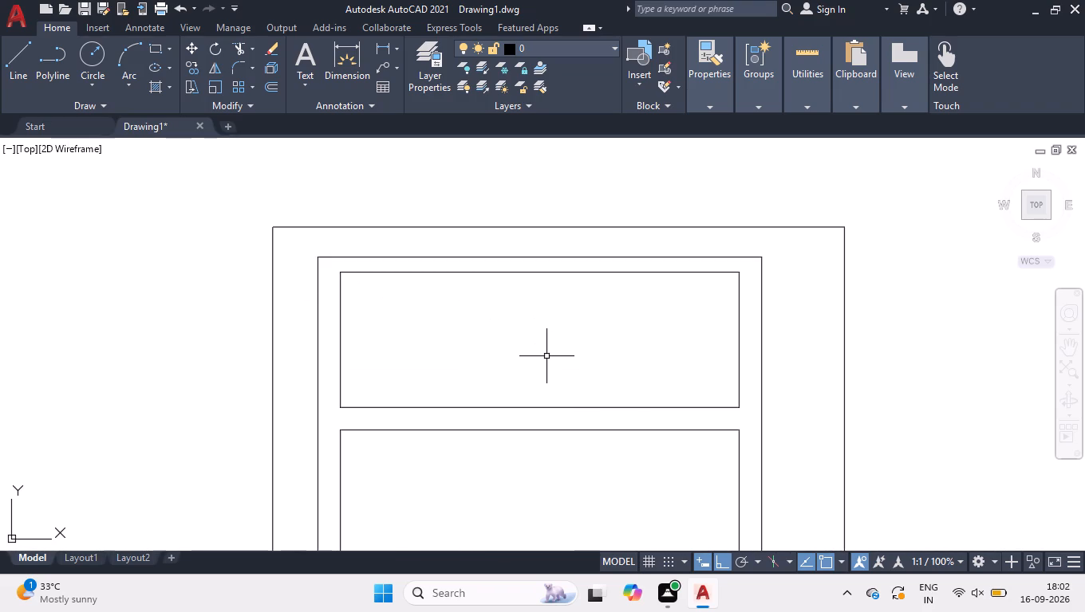
key(o)
text(FF)
key(Return)
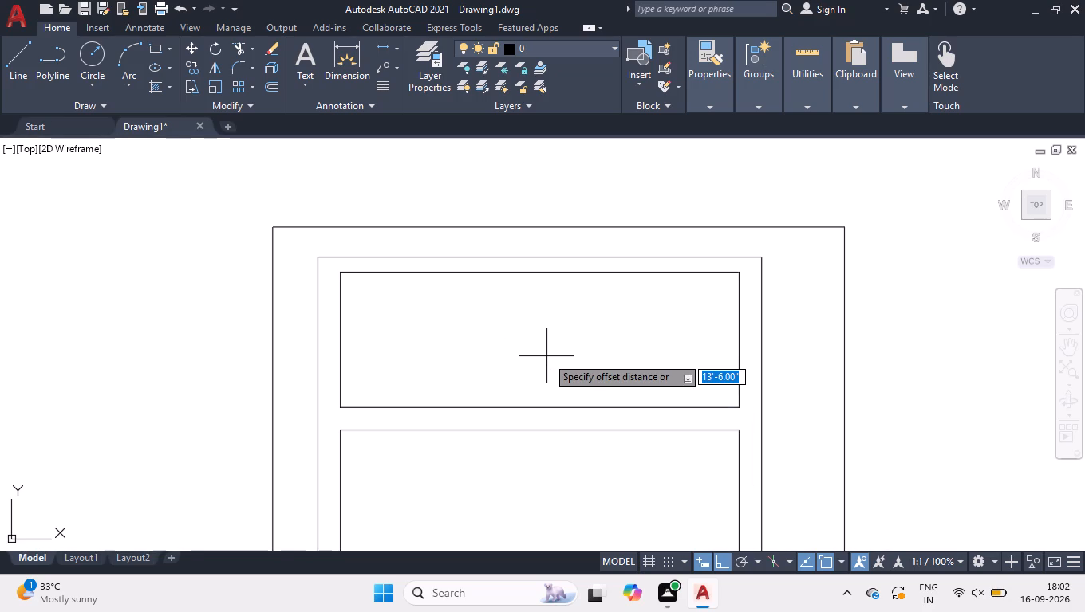
text(8'-9)
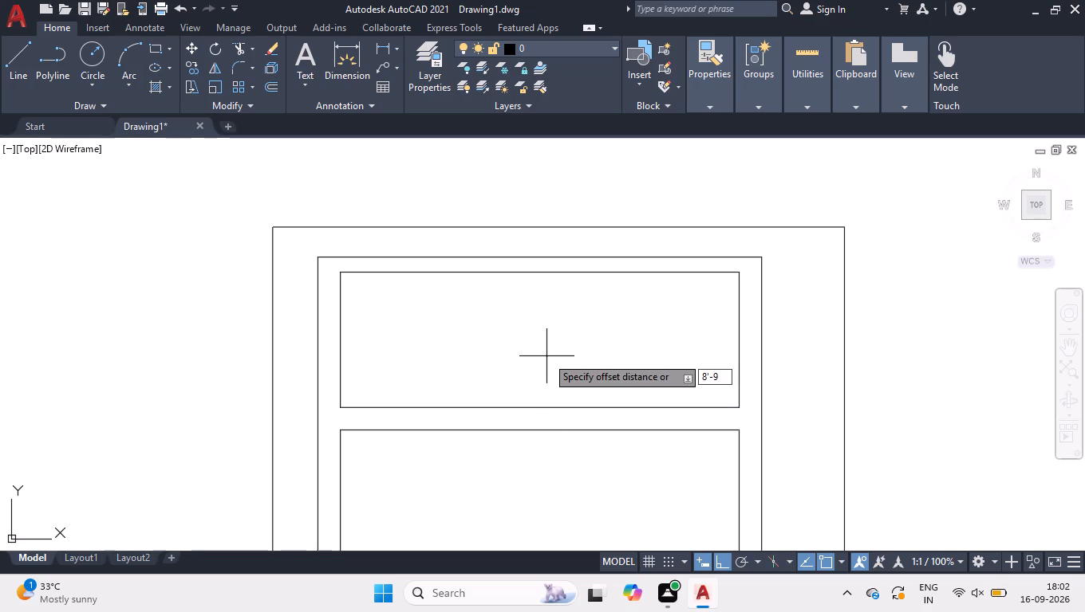
key(Return)
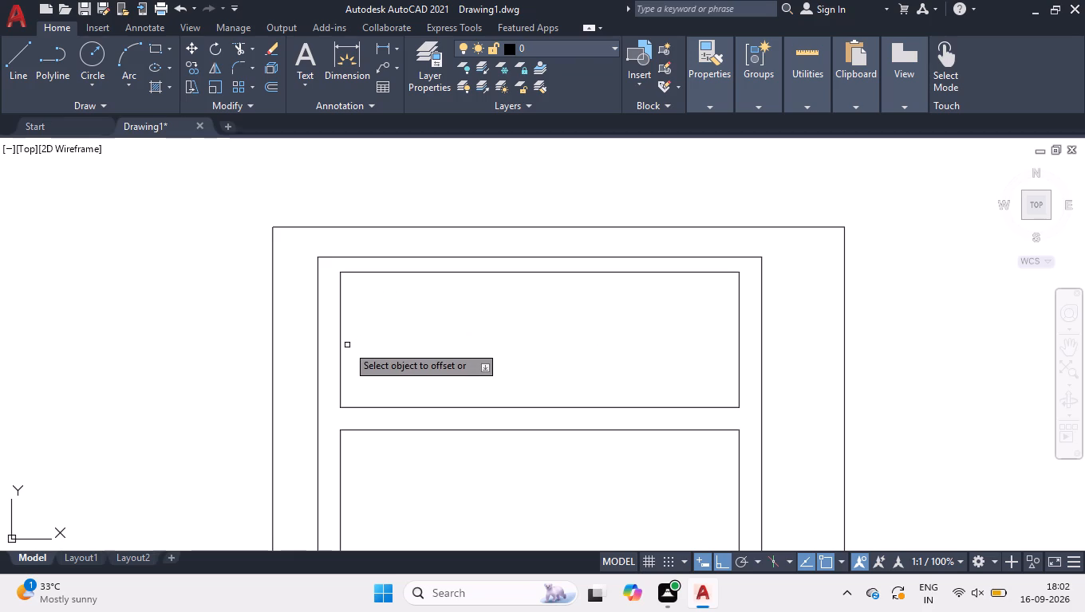
click(341, 345)
click(440, 370)
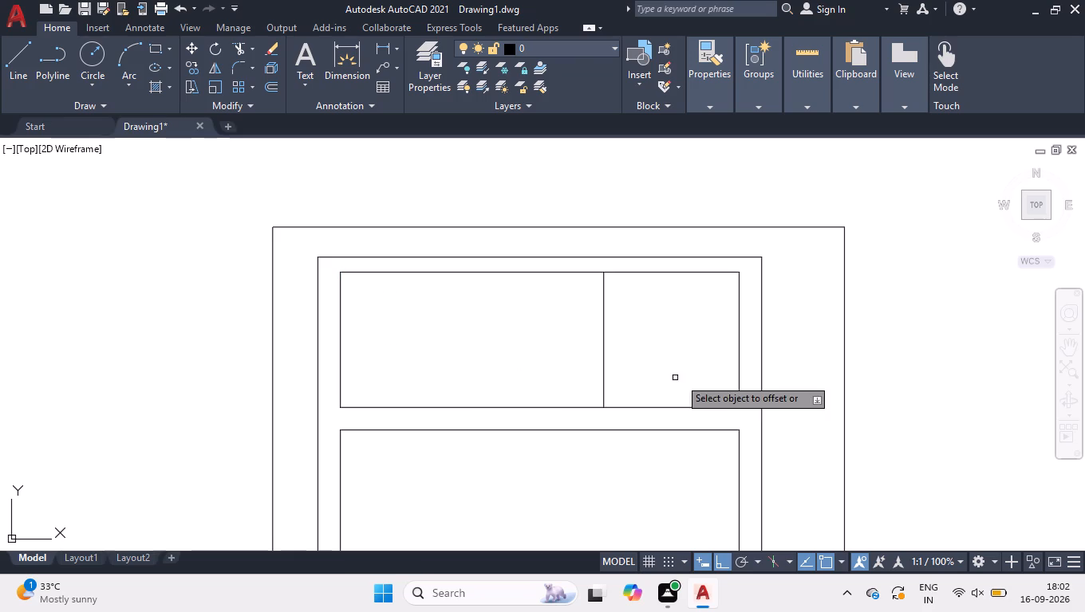
Offset the topmost room's right inner wall line 4' to the left as the partition's other face.
click(739, 355)
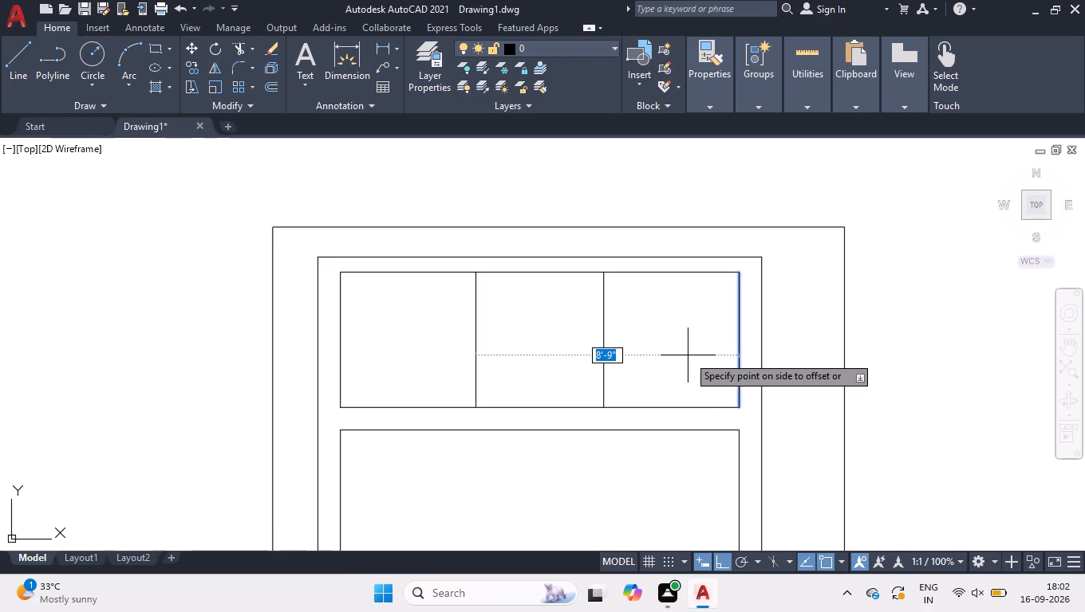
text(4')
key(Return)
key(Return)
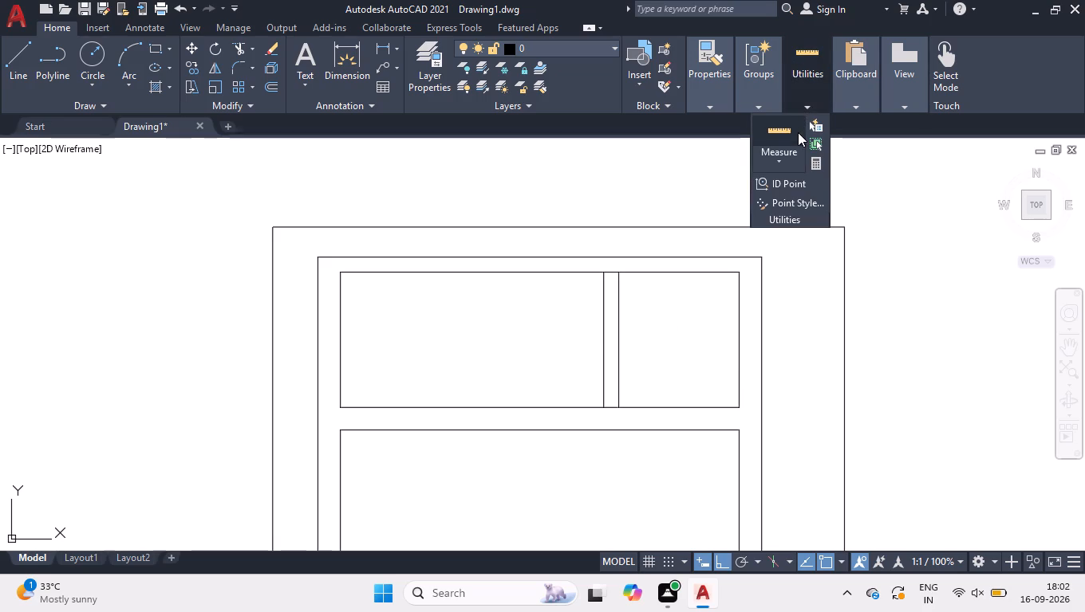
Measure the small room to the right of the new partition with quick measure.
click(798, 132)
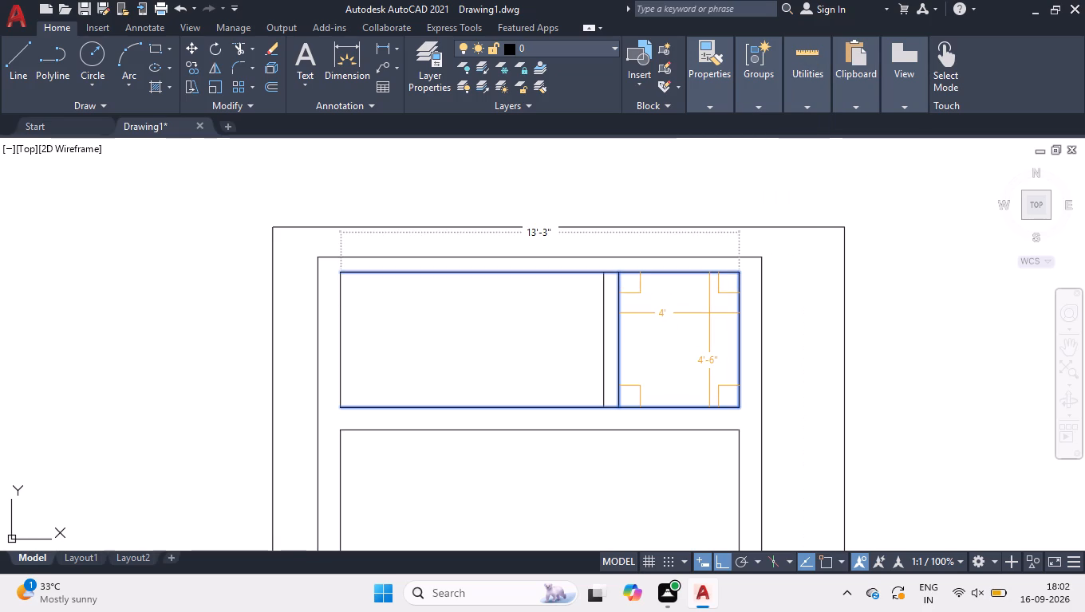
key(space)
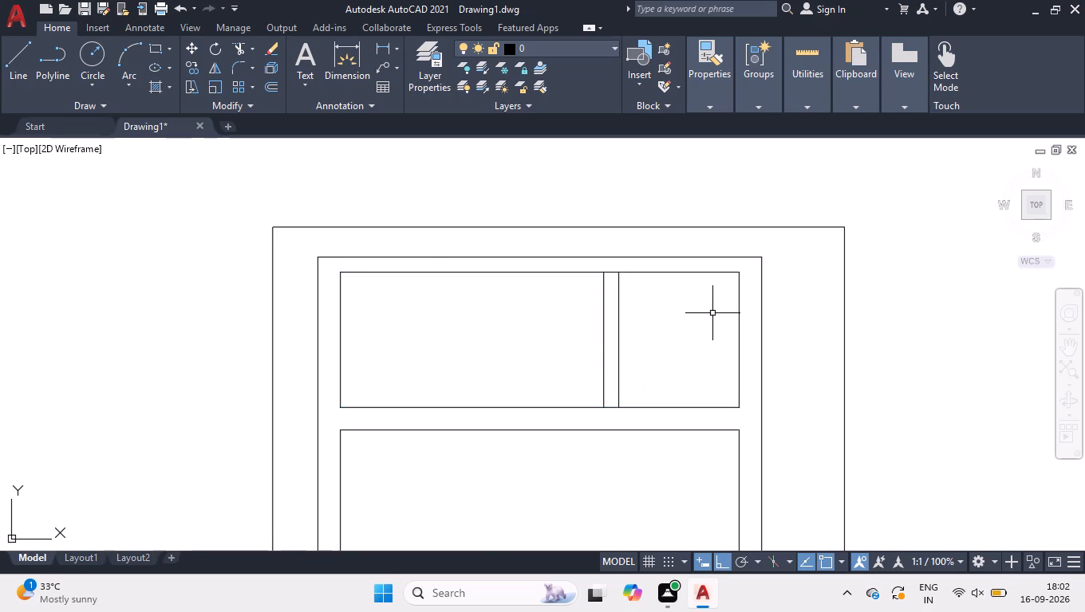
Trim the room's upper and lower wall lines between the two faces of the new vertical partition.
scroll(713, 304, down, 2)
scroll(641, 342, down, 1)
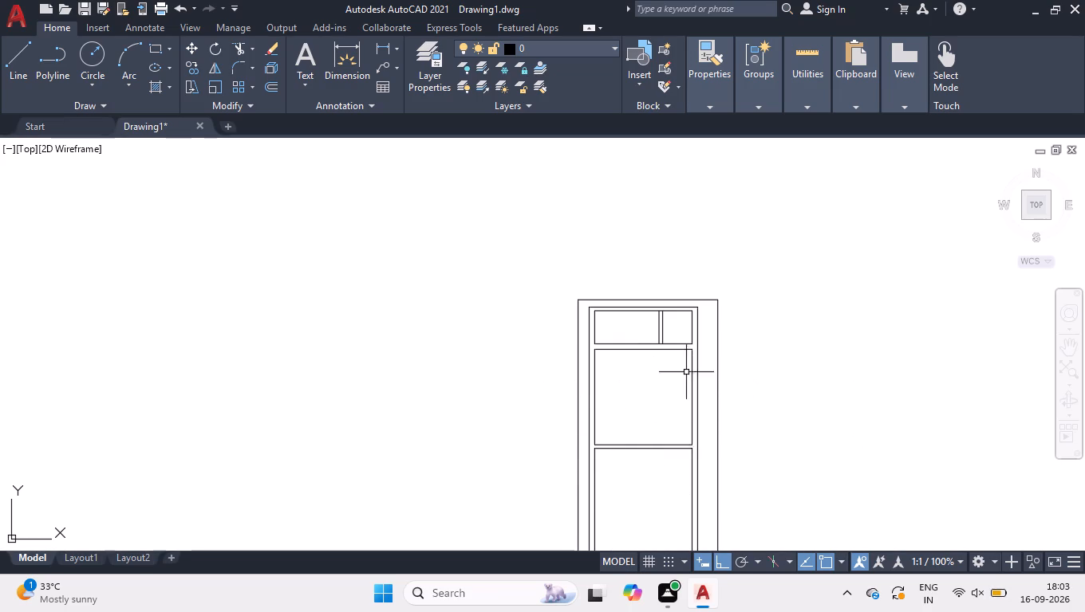
scroll(688, 406, down, 1)
scroll(684, 333, up, 4)
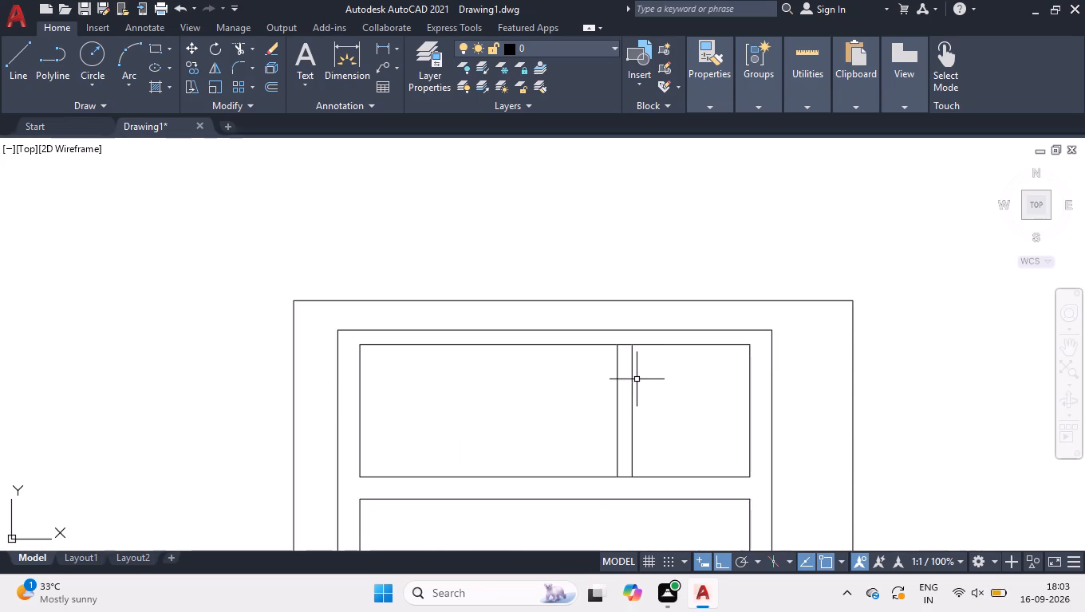
text(TR)
key(space)
scroll(628, 344, up, 2)
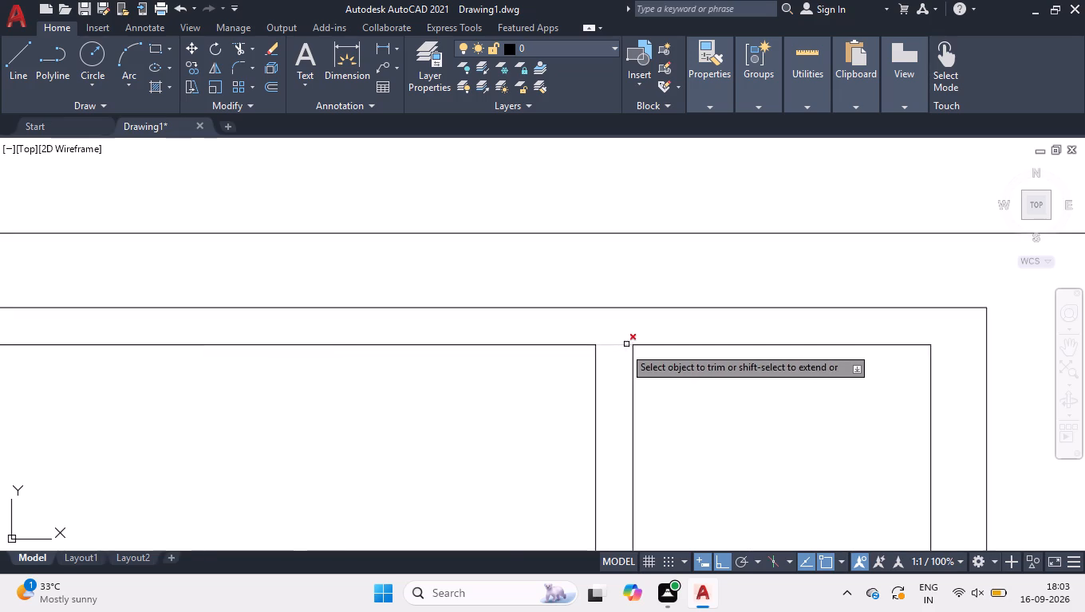
scroll(622, 348, up, 3)
click(619, 316)
scroll(624, 394, down, 5)
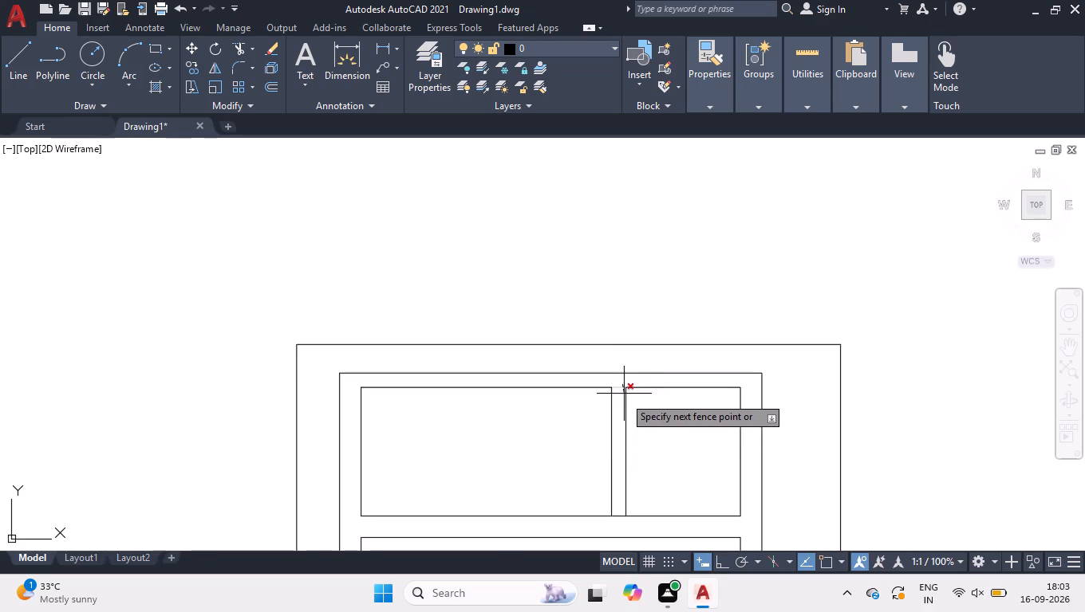
click(619, 525)
key(space)
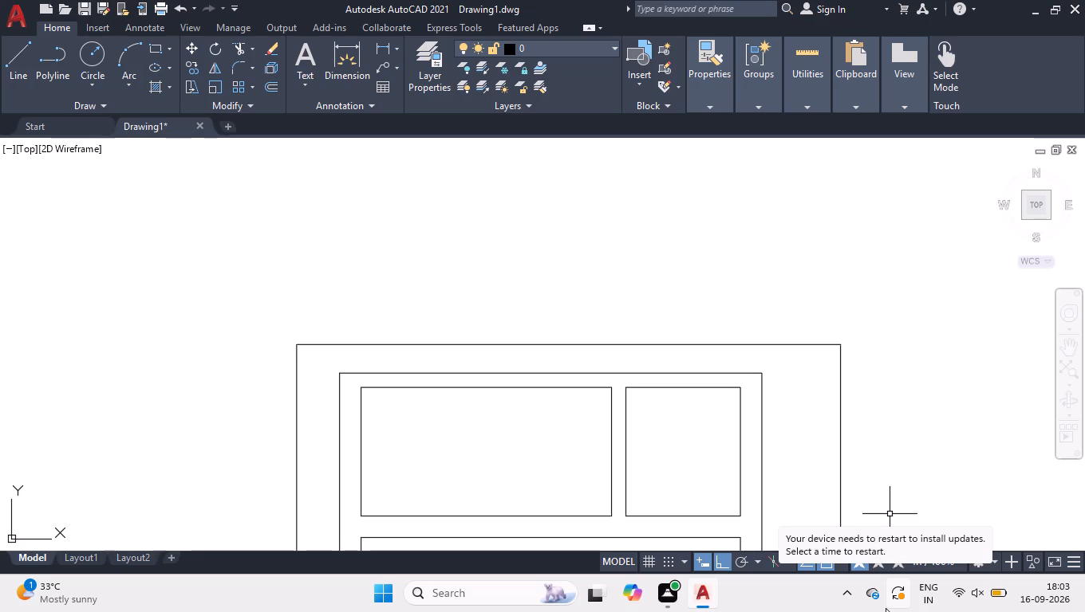
Draw a vertical line across the topmost cross wall from the upper-left room's bottom-right corner to the wall's lower face.
scroll(491, 397, down, 2)
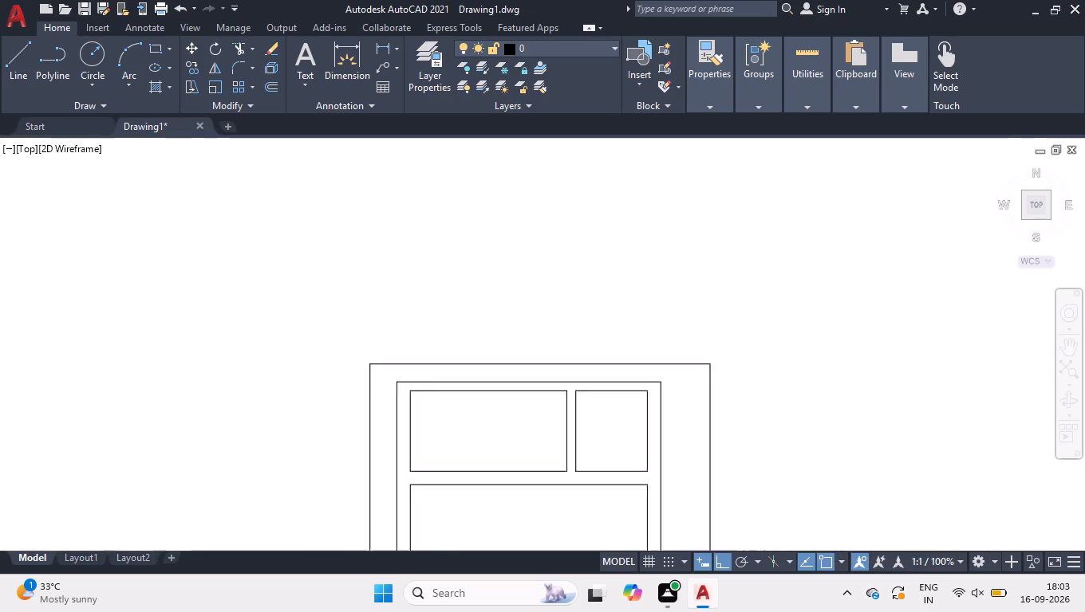
scroll(529, 435, up, 2)
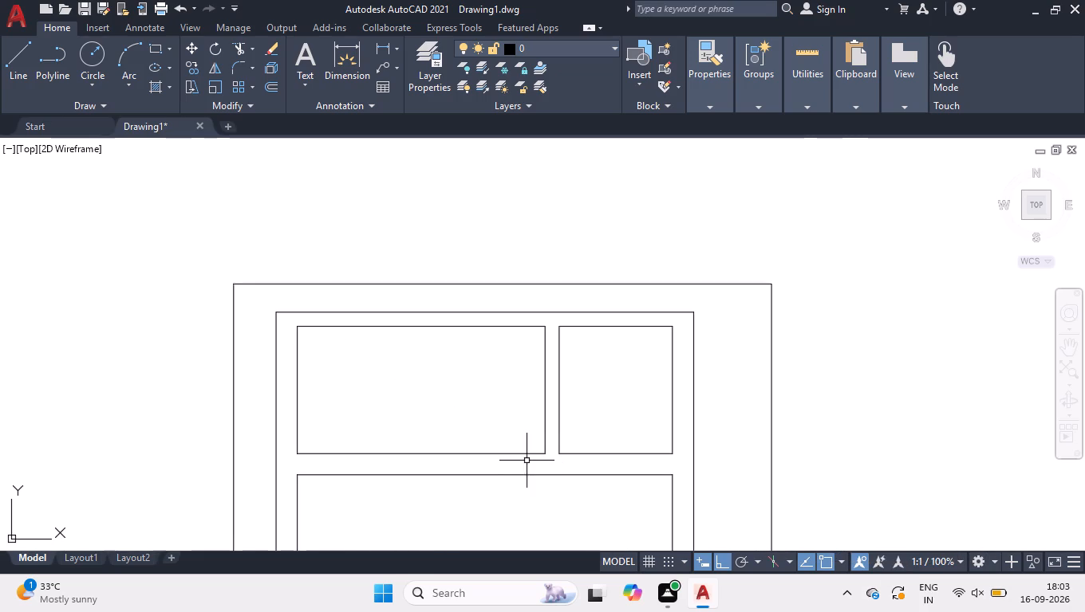
scroll(526, 460, up, 1)
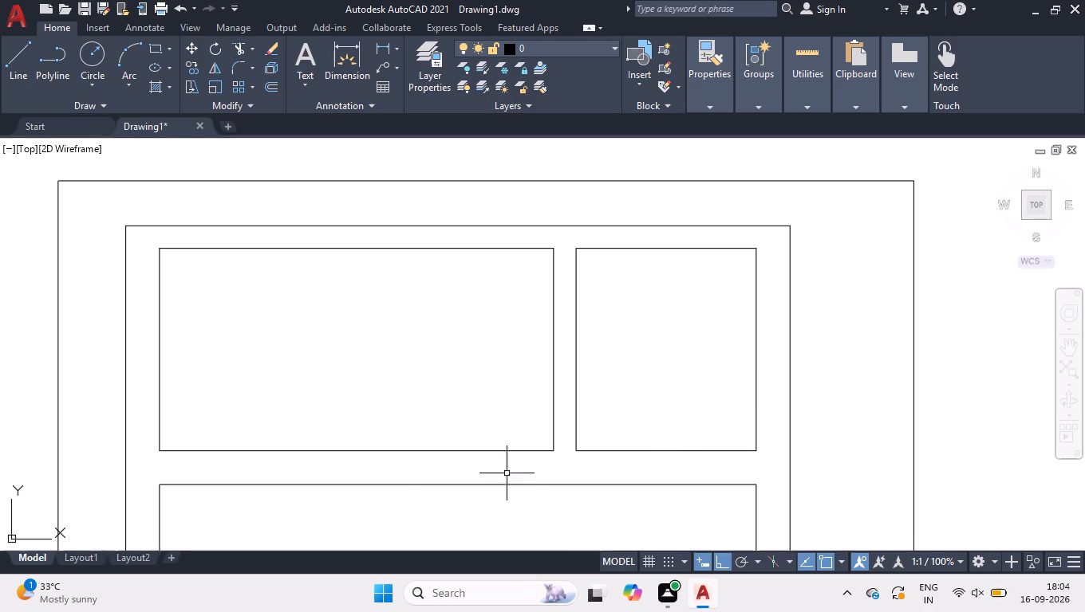
key(l)
key(Return)
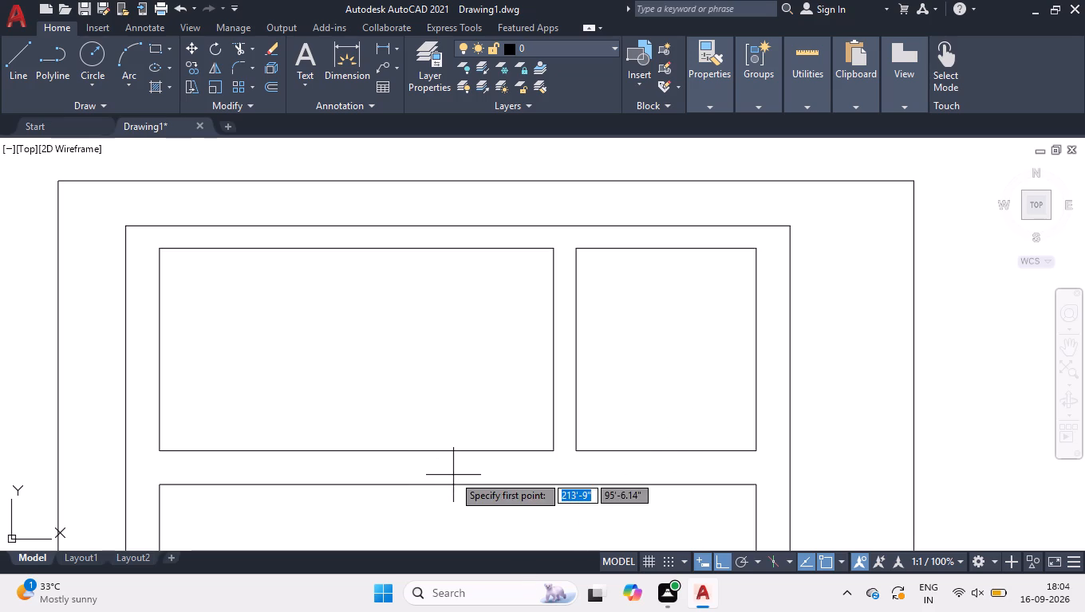
click(551, 452)
click(553, 483)
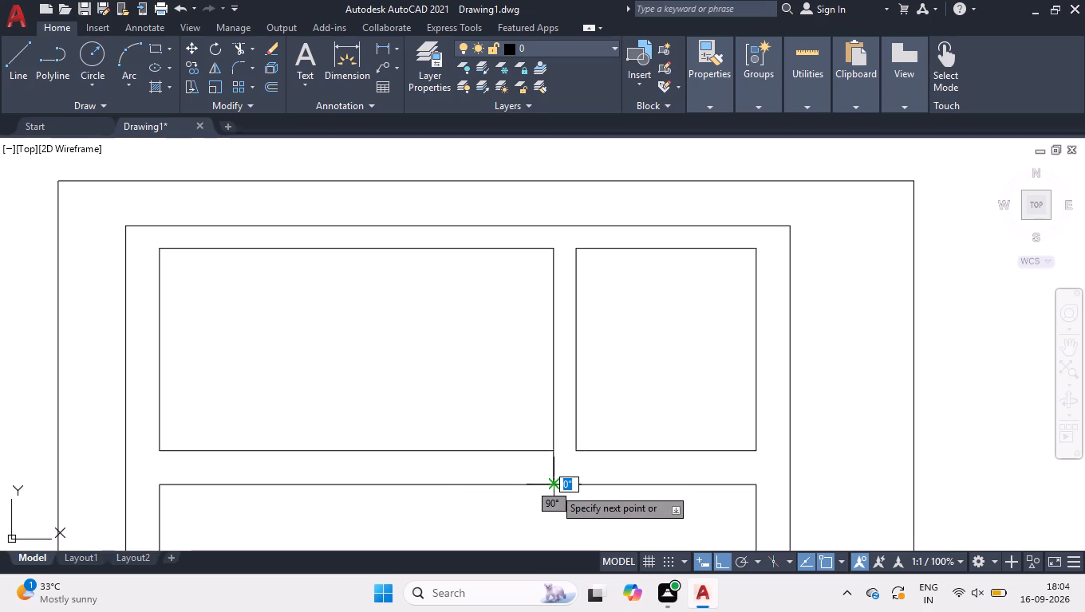
key(Return)
Move the short vertical line across the topmost cross wall 3" to the left.
click(494, 414)
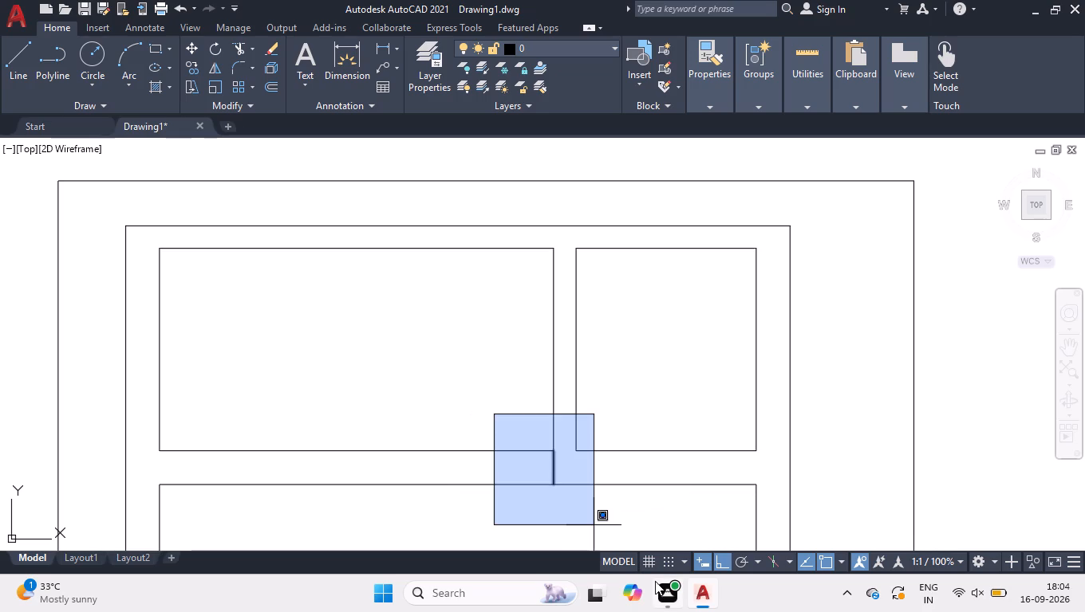
click(577, 507)
scroll(509, 469, up, 1)
scroll(587, 473, down, 2)
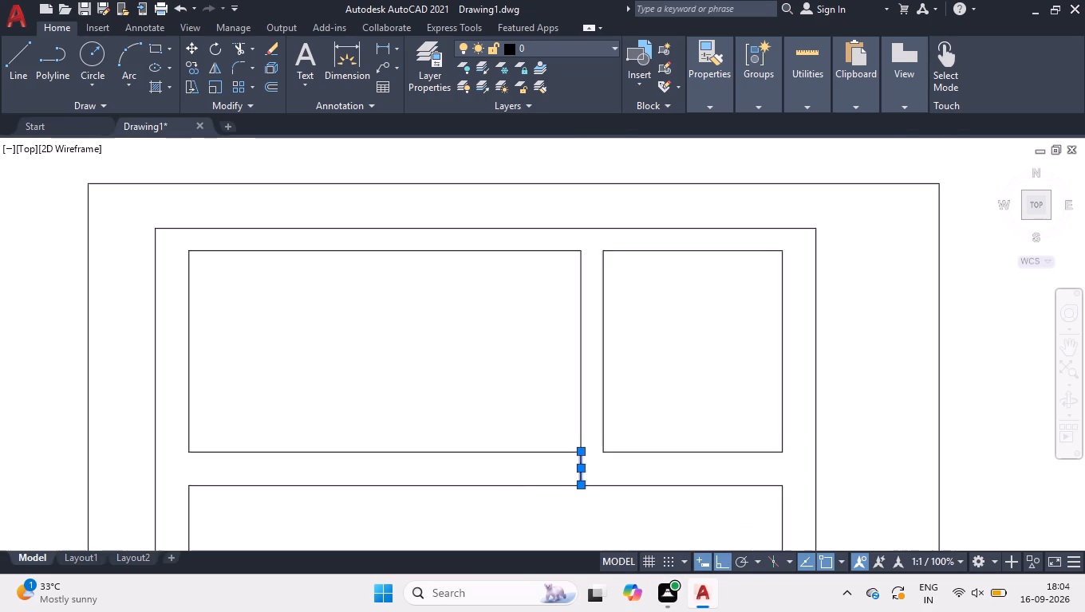
scroll(501, 462, up, 2)
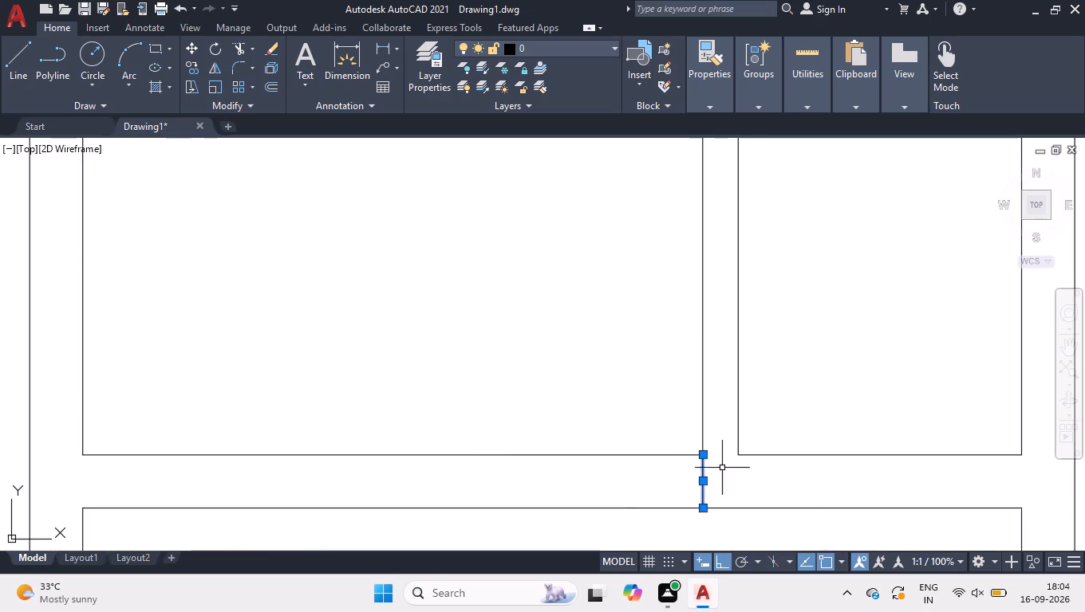
click(702, 478)
key(3)
key(Return)
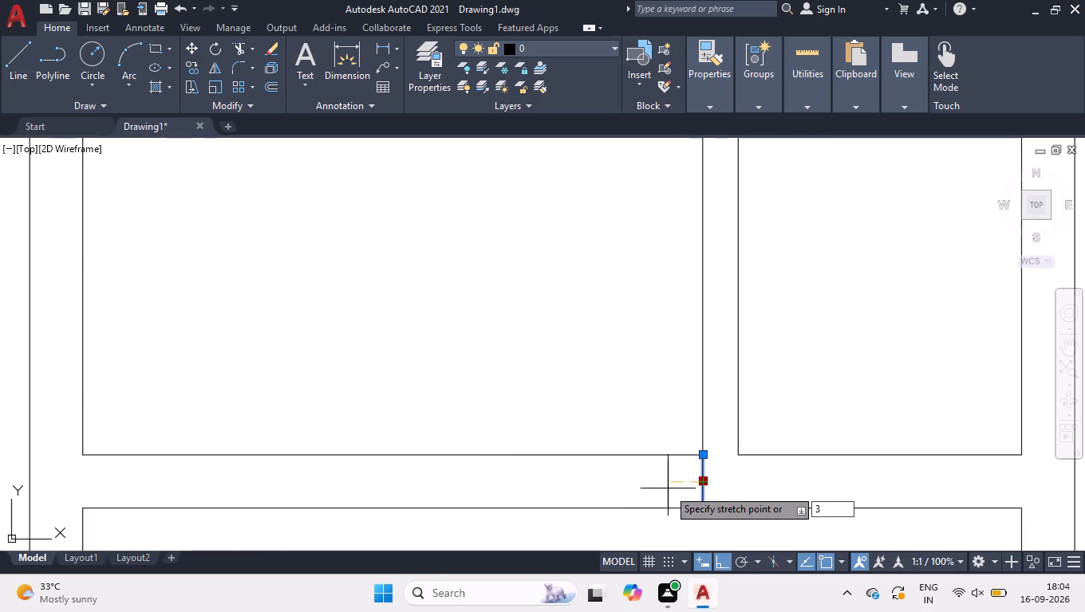
Offset the short vertical line across the topmost cross wall 2'8" to the left.
key(o)
text(FF)
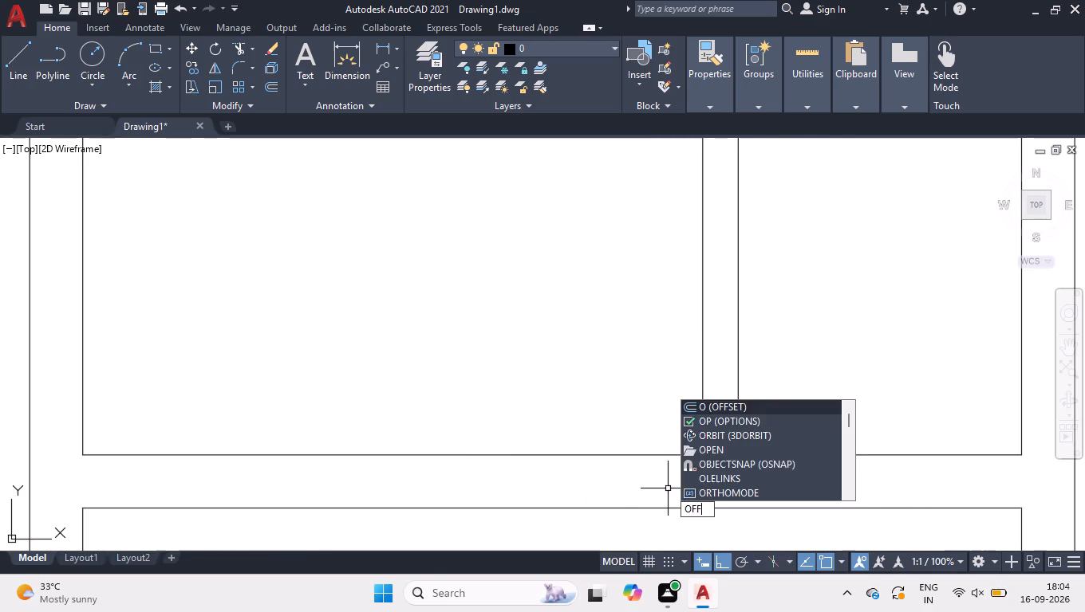
key(Return)
key(2)
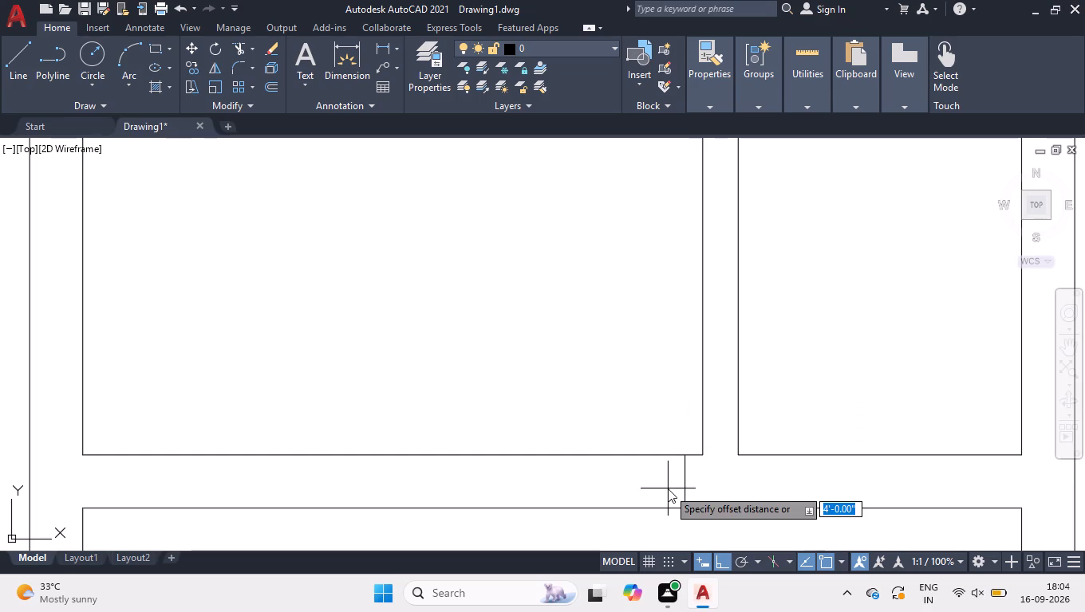
text('8)
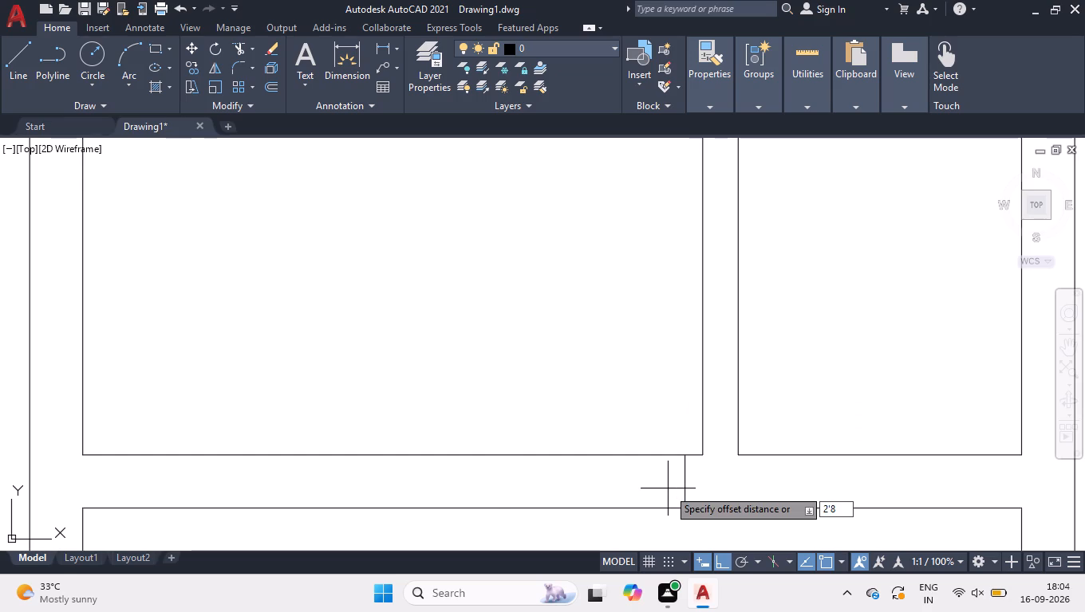
key(Return)
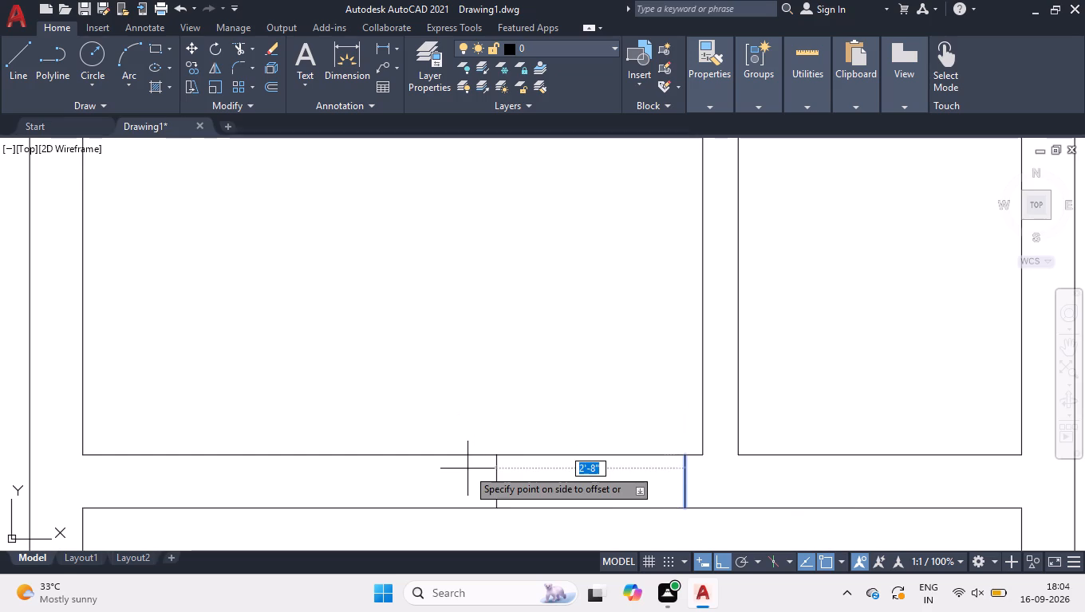
click(465, 491)
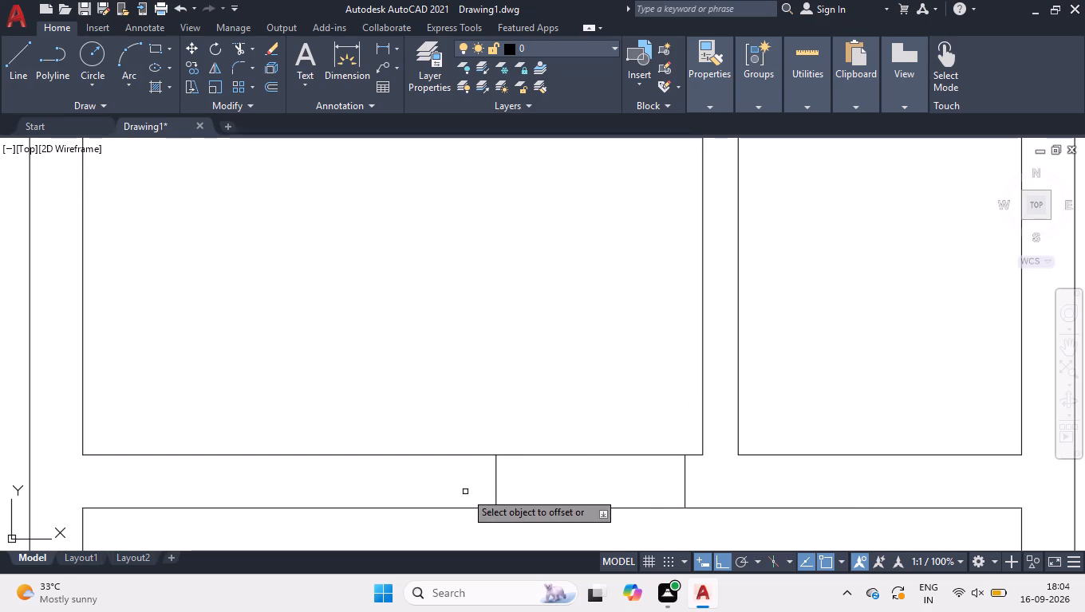
key(Return)
Trim both faces of the topmost cross wall between the two short vertical lines to form the door opening.
text(TR)
key(Return)
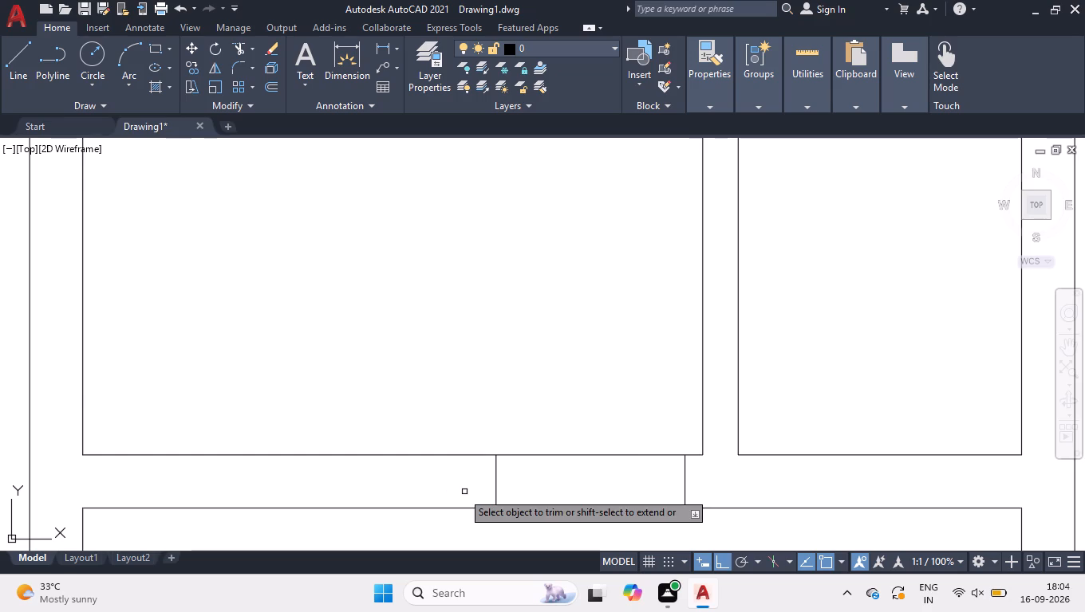
click(527, 388)
click(608, 546)
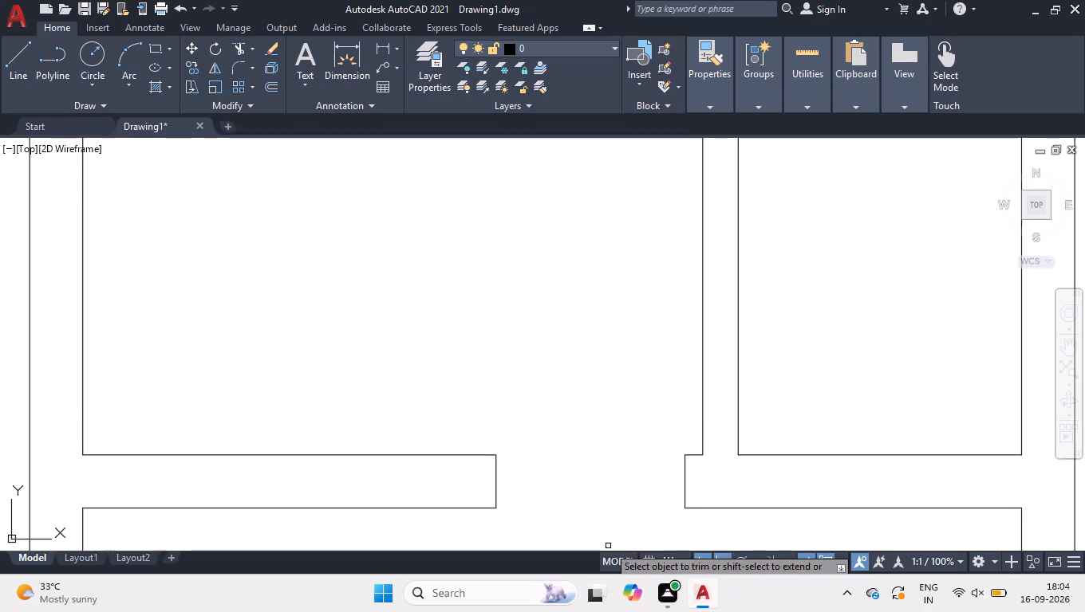
key(Return)
Stretch the right end of the small upper-right room's bottom line to the outer face of the right wall.
scroll(481, 442, down, 2)
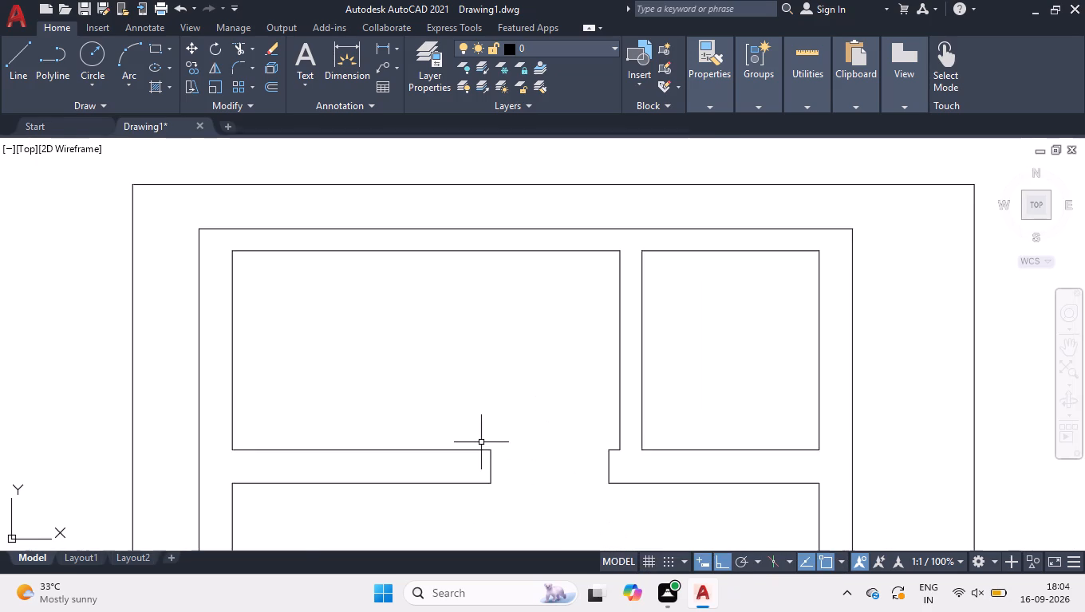
scroll(728, 405, up, 2)
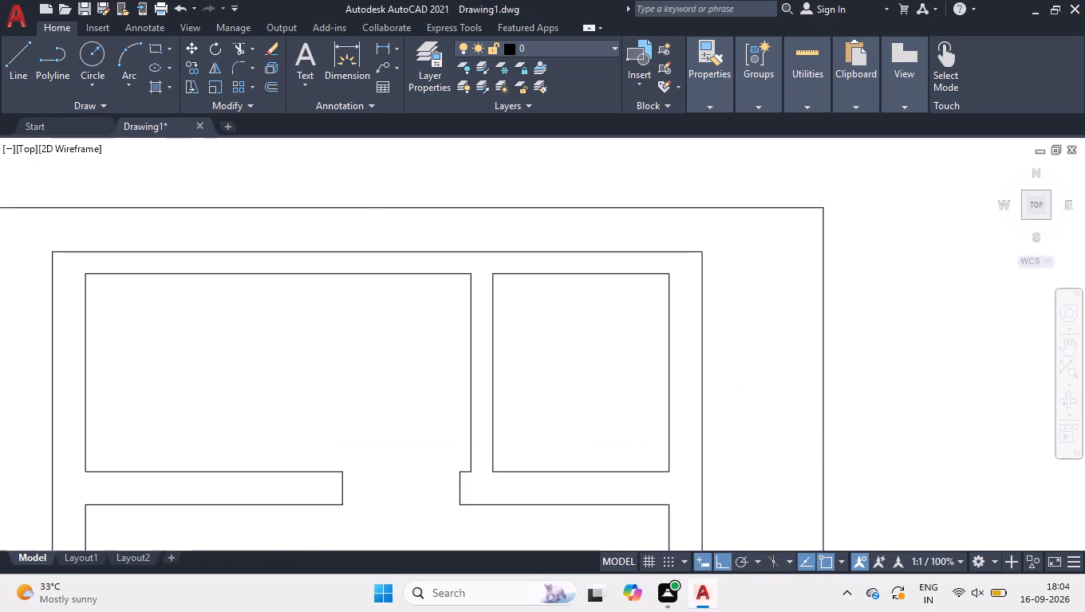
scroll(676, 355, down, 1)
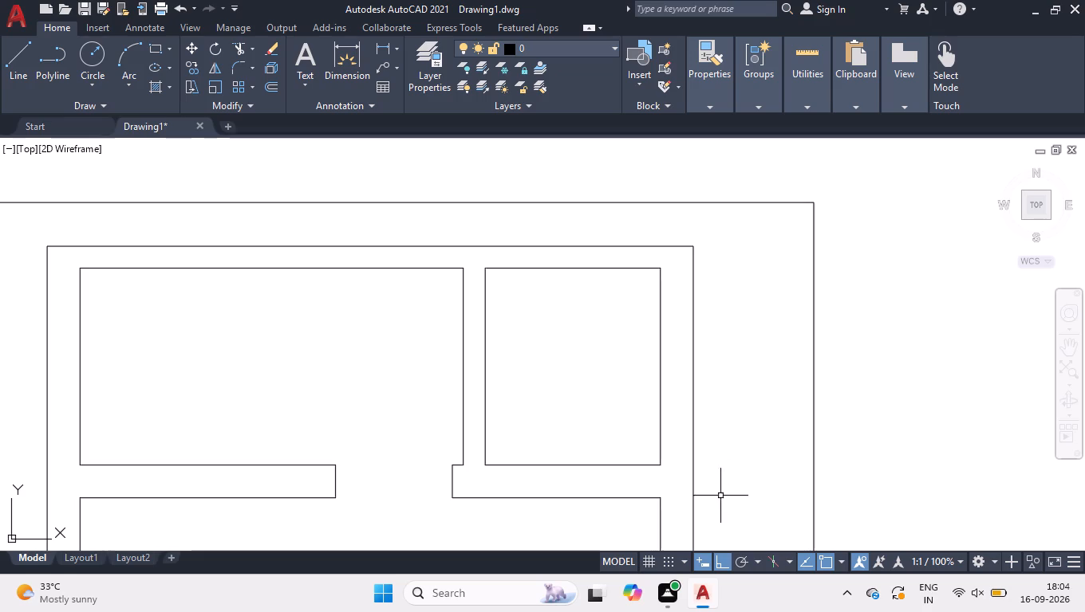
click(602, 465)
click(661, 469)
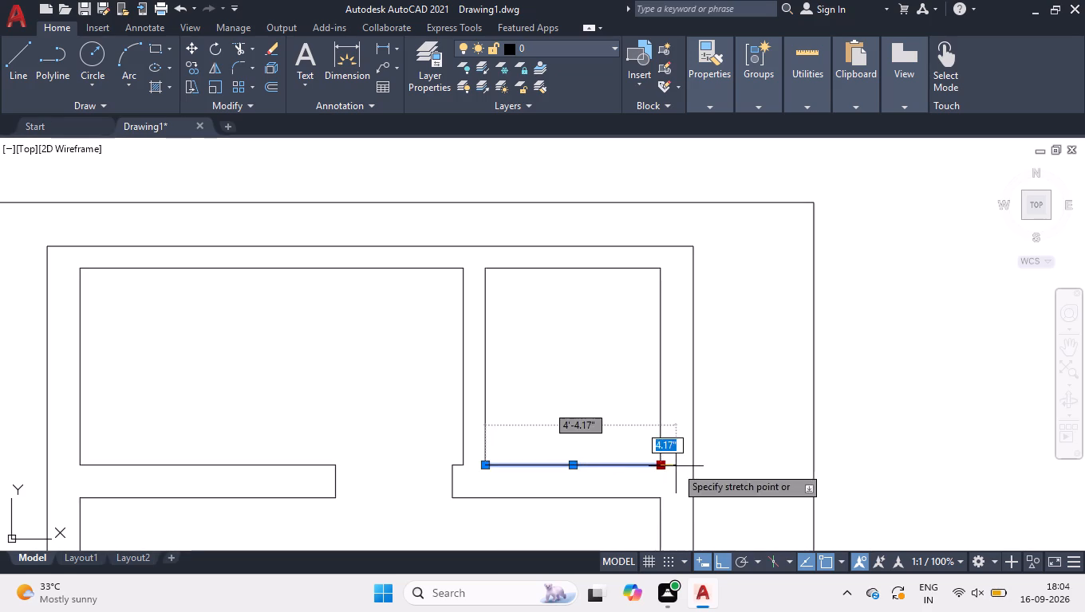
click(696, 464)
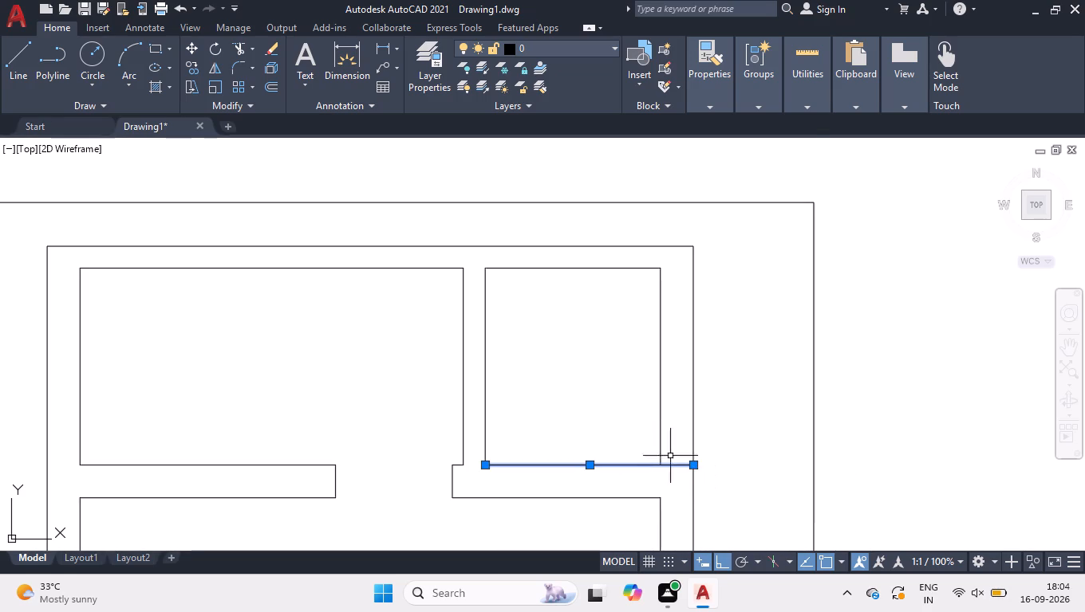
right_click(632, 435)
click(637, 305)
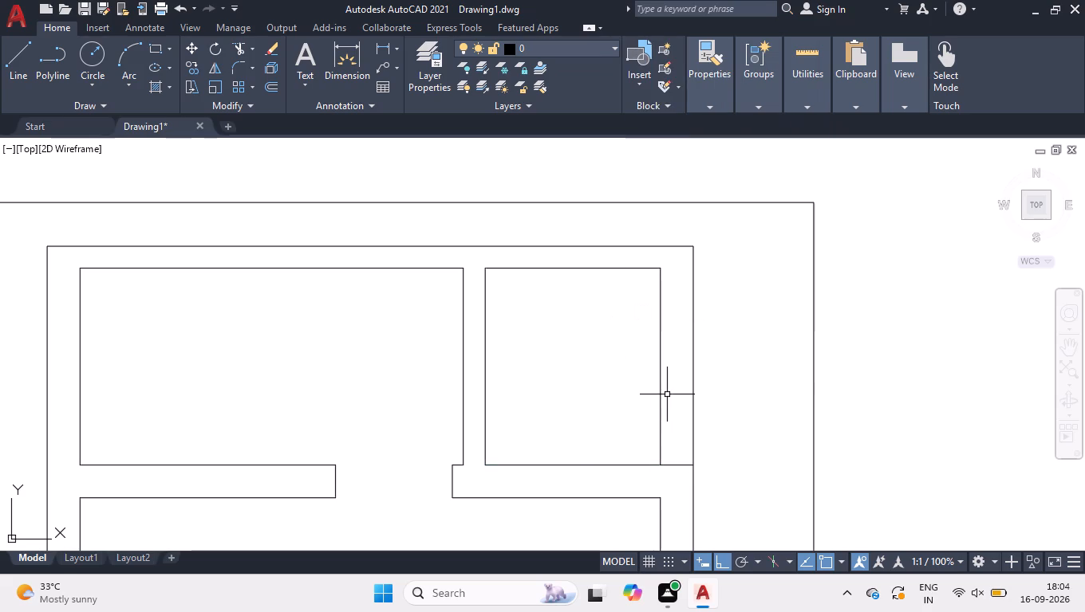
Draw a horizontal line across the right outer wall from the small room's bottom-right corner to the wall's outer face.
key(l)
key(Return)
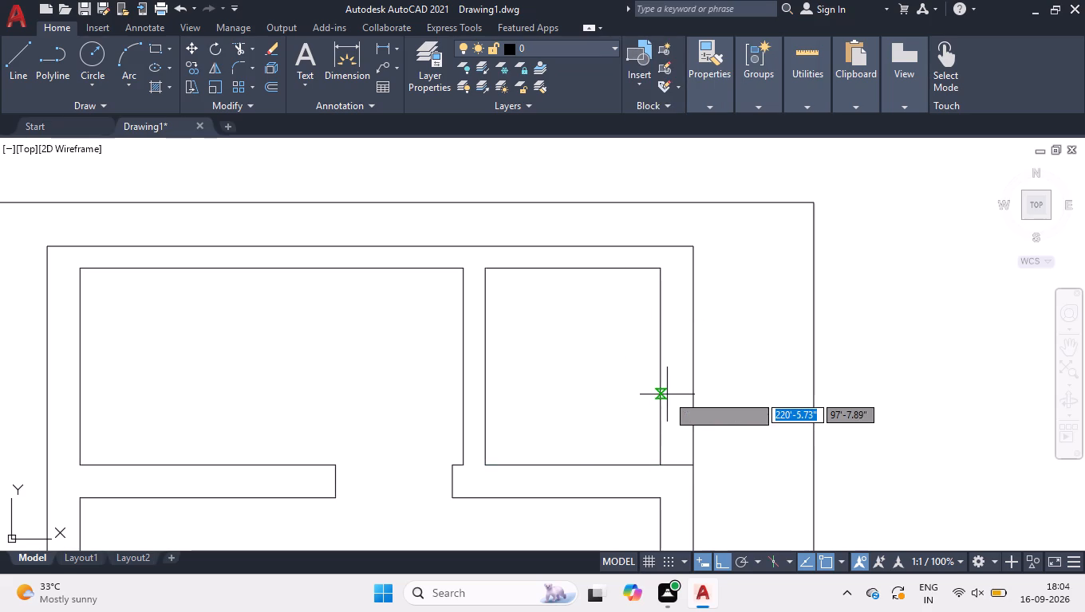
click(661, 464)
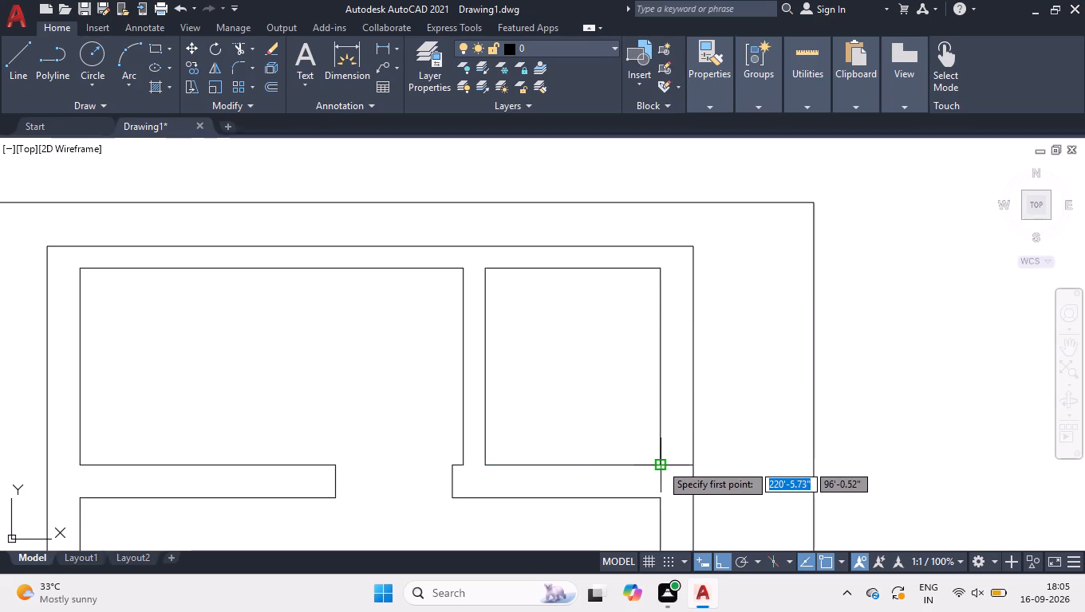
click(696, 465)
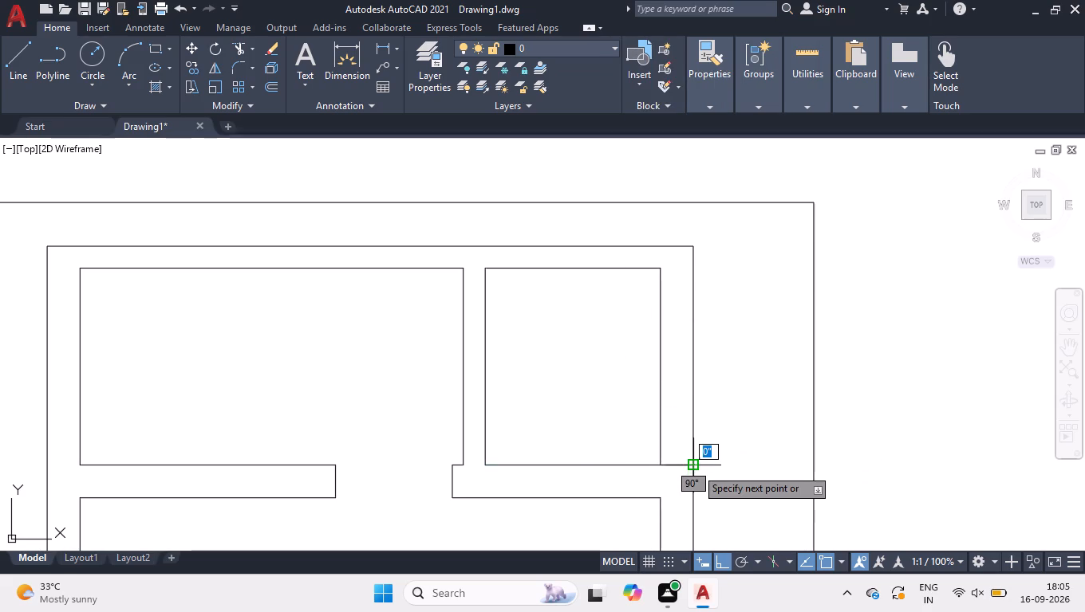
key(Return)
Move the short horizontal line across the right outer wall 3" upward.
click(654, 438)
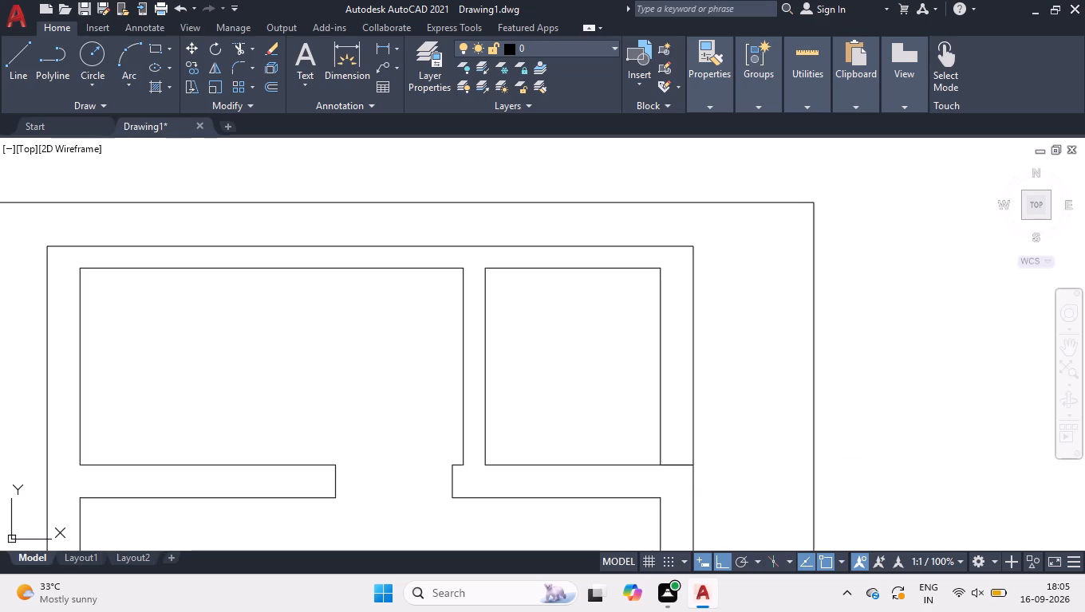
click(697, 489)
scroll(681, 460, up, 2)
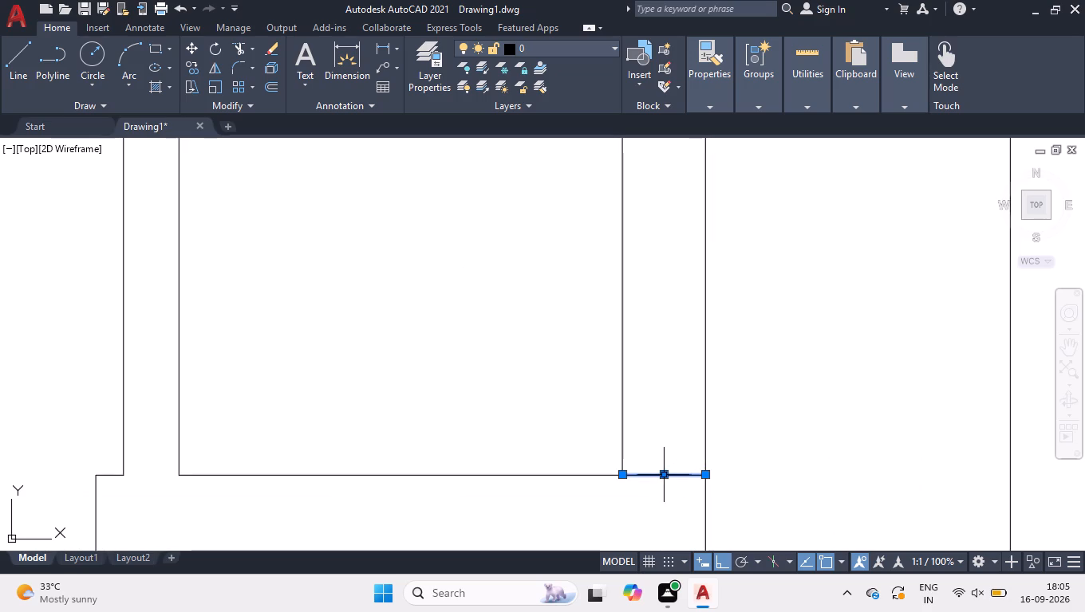
click(667, 473)
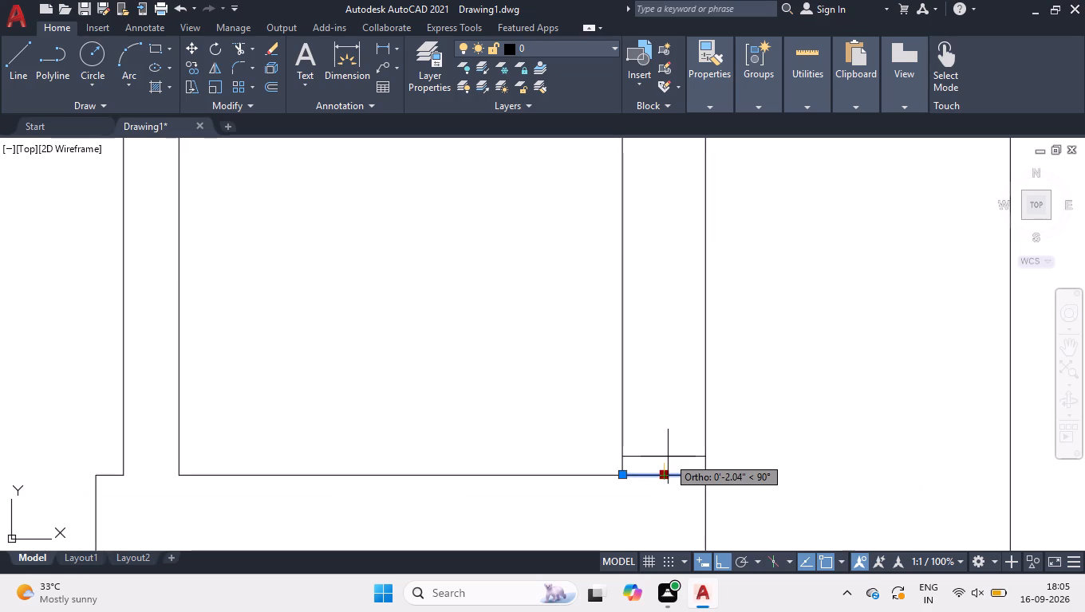
key(3)
key(Return)
Offset the short horizontal line across the right outer wall 2'4" upward.
text(OFF)
key(Return)
key(2)
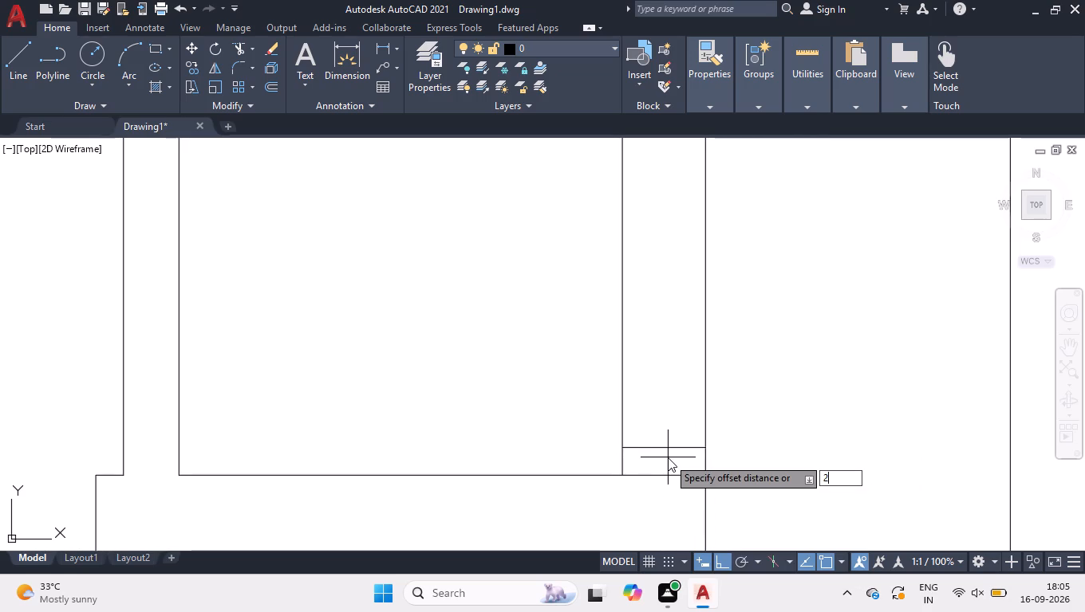
key(apostrophe)
key(6)
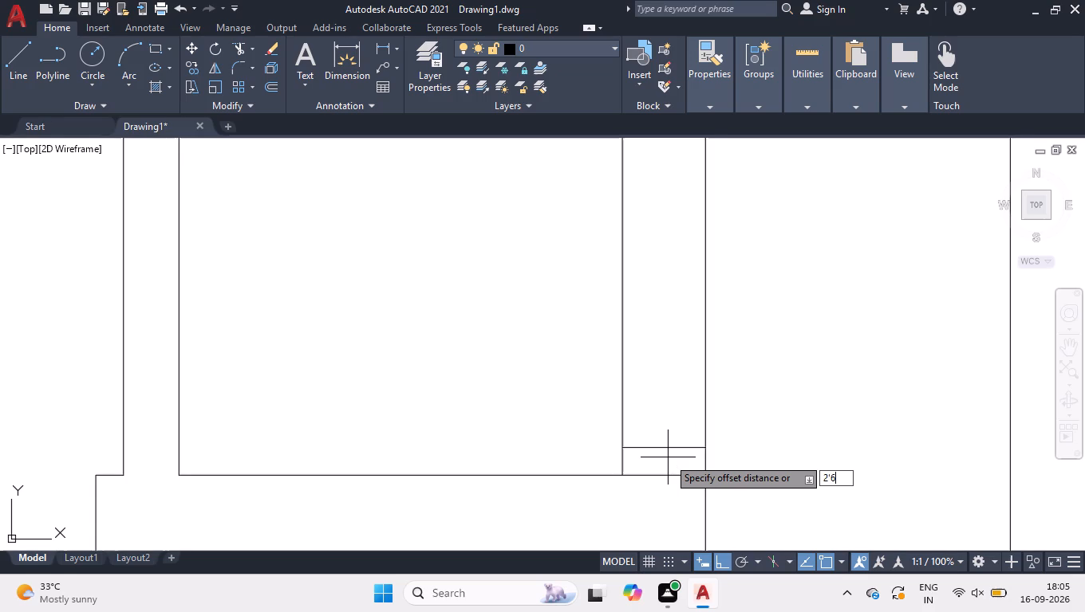
key(BackSpace)
key(4)
key(Return)
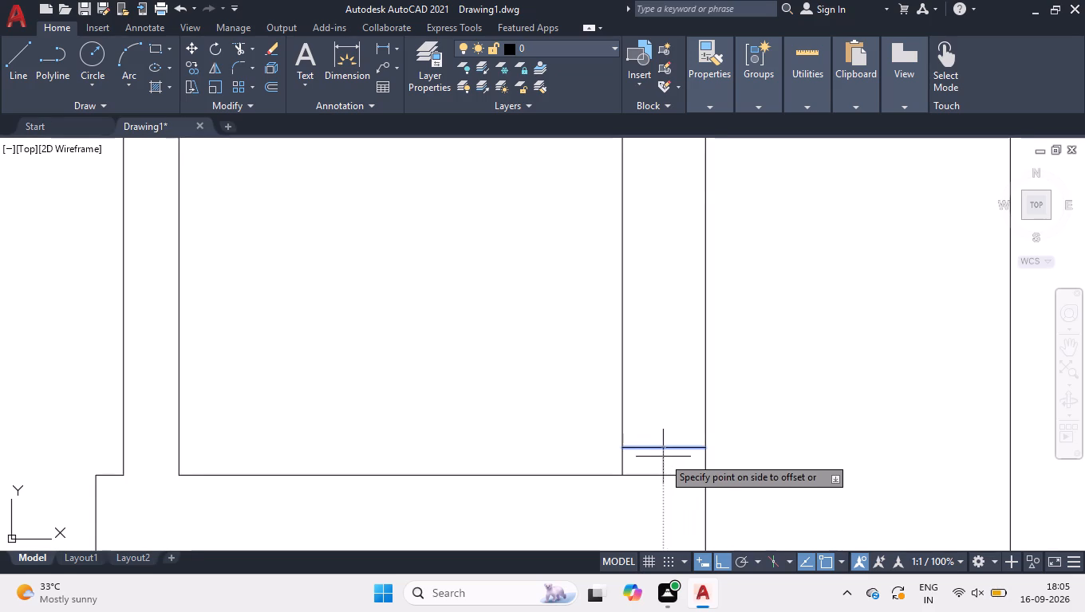
click(656, 373)
key(Return)
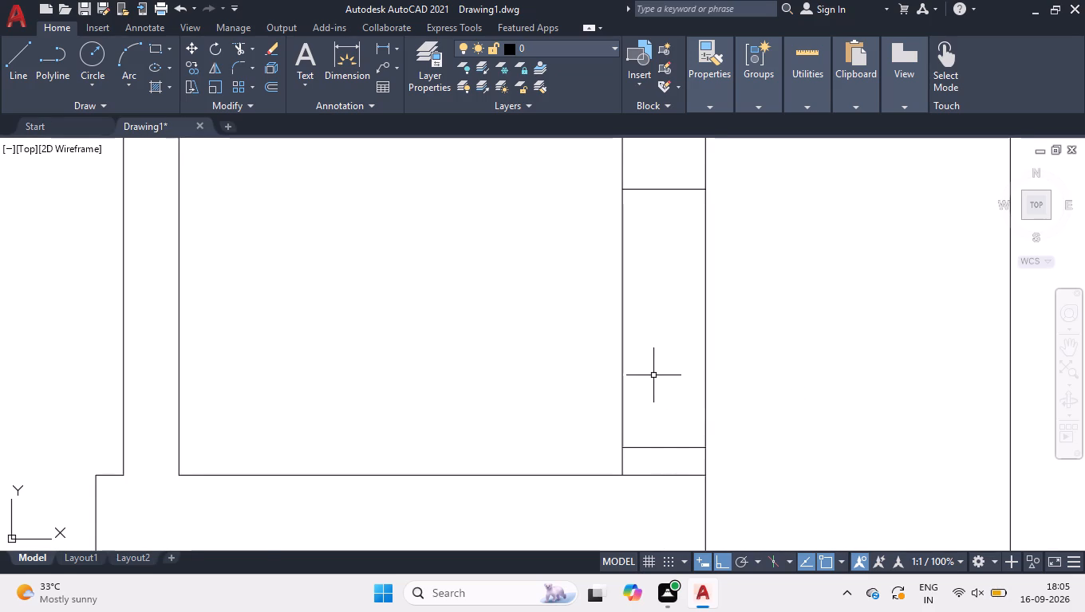
Trim both faces of the right outer wall between the two short horizontal lines to open the small room's side.
scroll(653, 374, down, 3)
scroll(606, 351, up, 2)
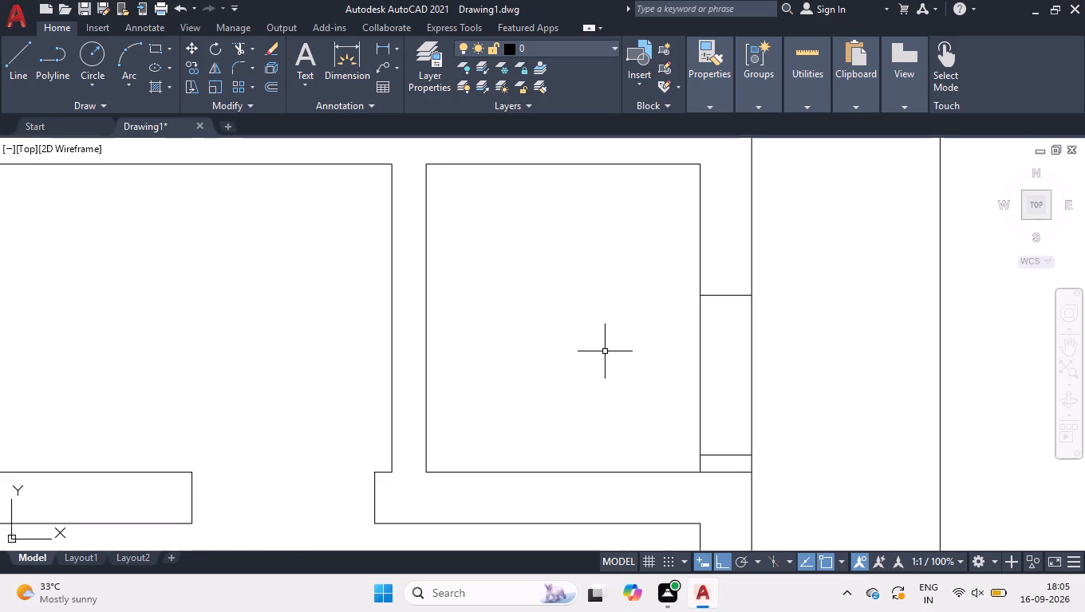
text(TR)
key(Return)
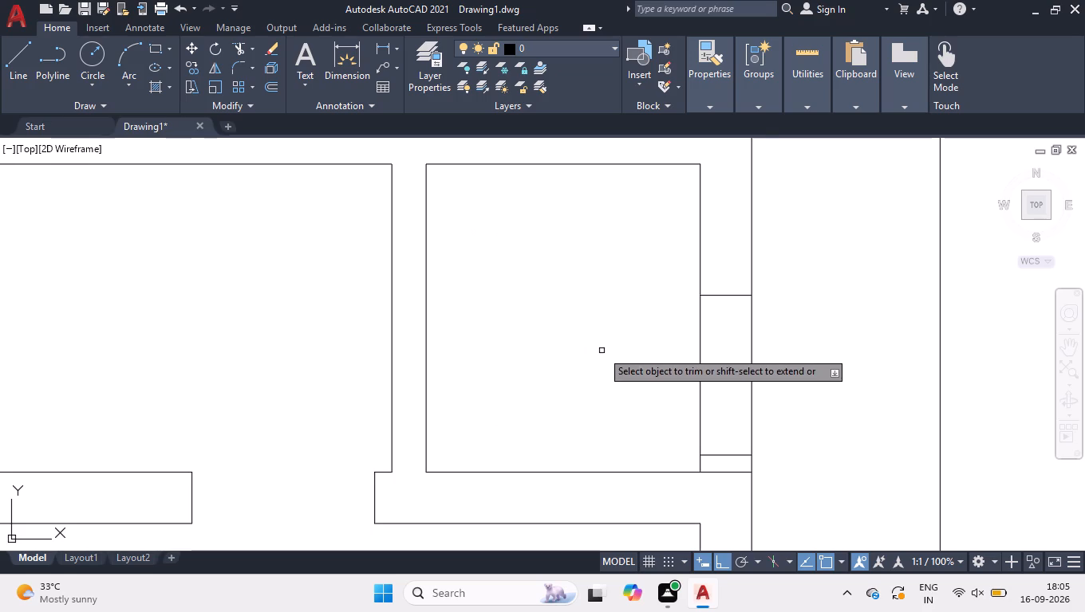
click(653, 389)
click(909, 384)
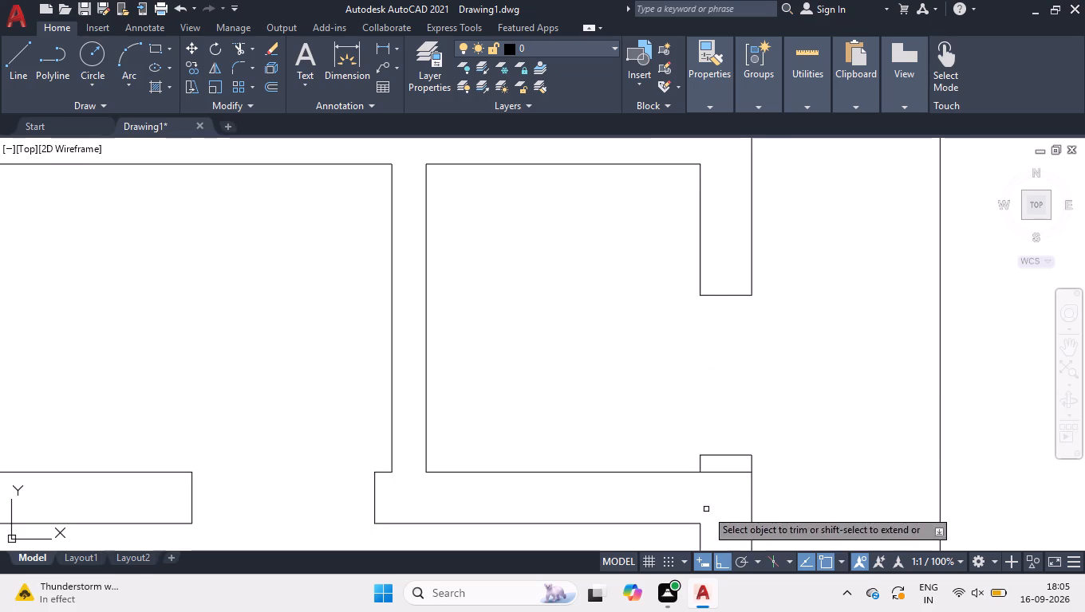
Trim the part of the small room's bottom line that crosses the right outer wall below the opening.
click(704, 504)
click(720, 465)
scroll(621, 339, down, 4)
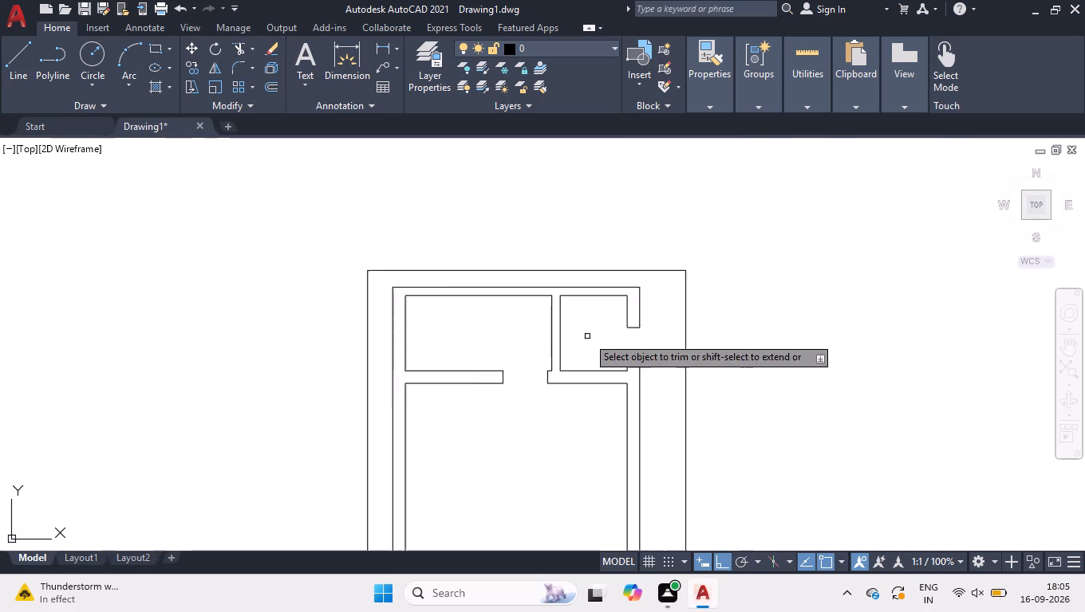
scroll(587, 336, down, 1)
scroll(576, 394, up, 1)
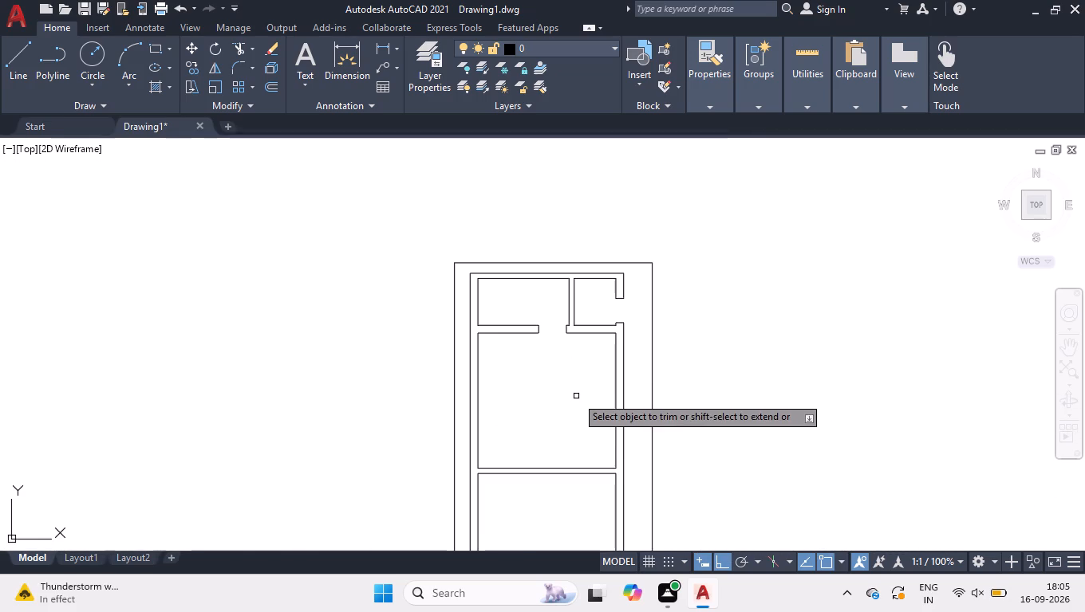
key(Return)
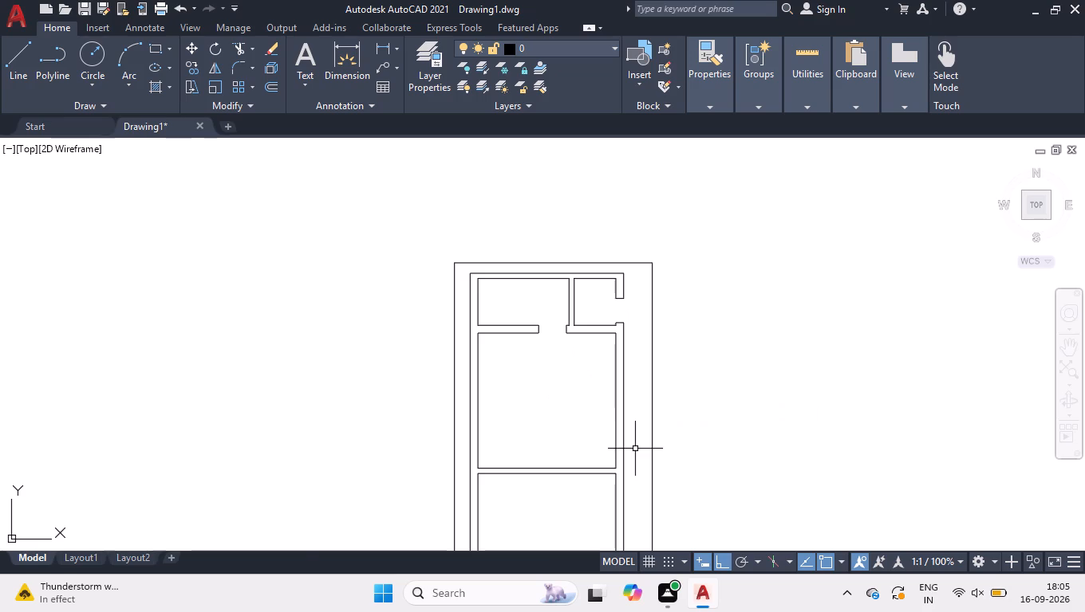
Draw a vertical line across the second cross wall from the lower room's top-right corner to the wall's upper face.
scroll(587, 488, up, 2)
scroll(682, 454, up, 2)
scroll(548, 428, up, 1)
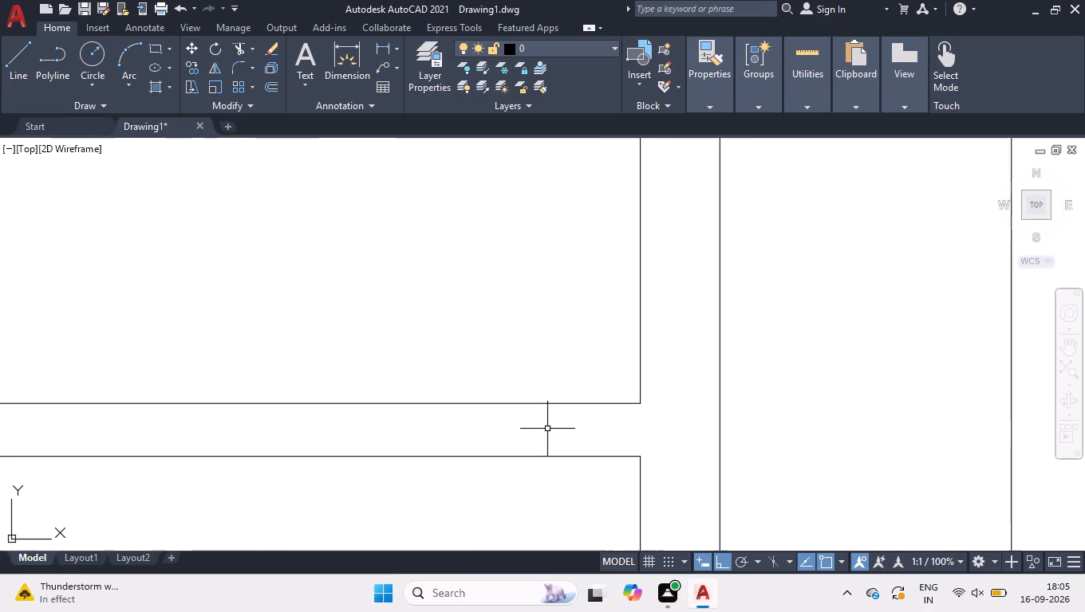
key(l)
key(Return)
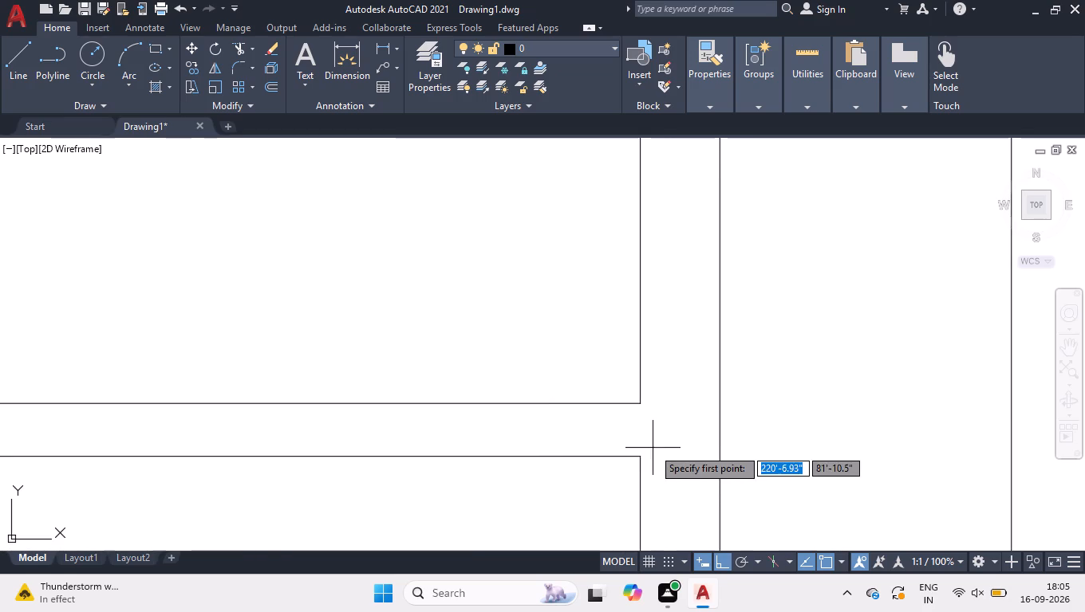
click(640, 460)
click(637, 401)
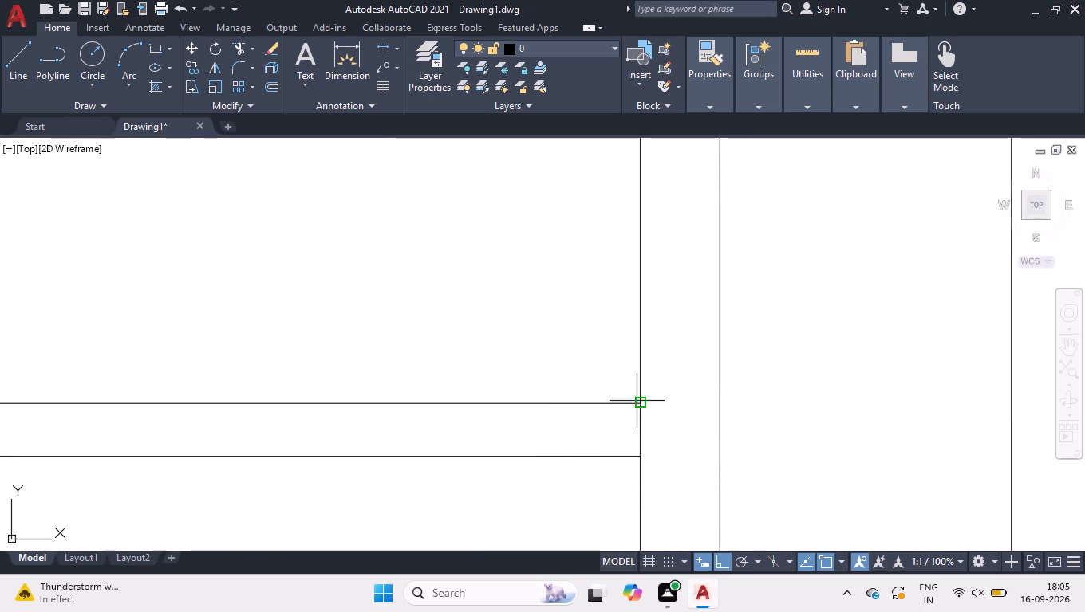
key(Return)
Move the short vertical line across the second cross wall 3" left, away from the right outer wall.
click(620, 363)
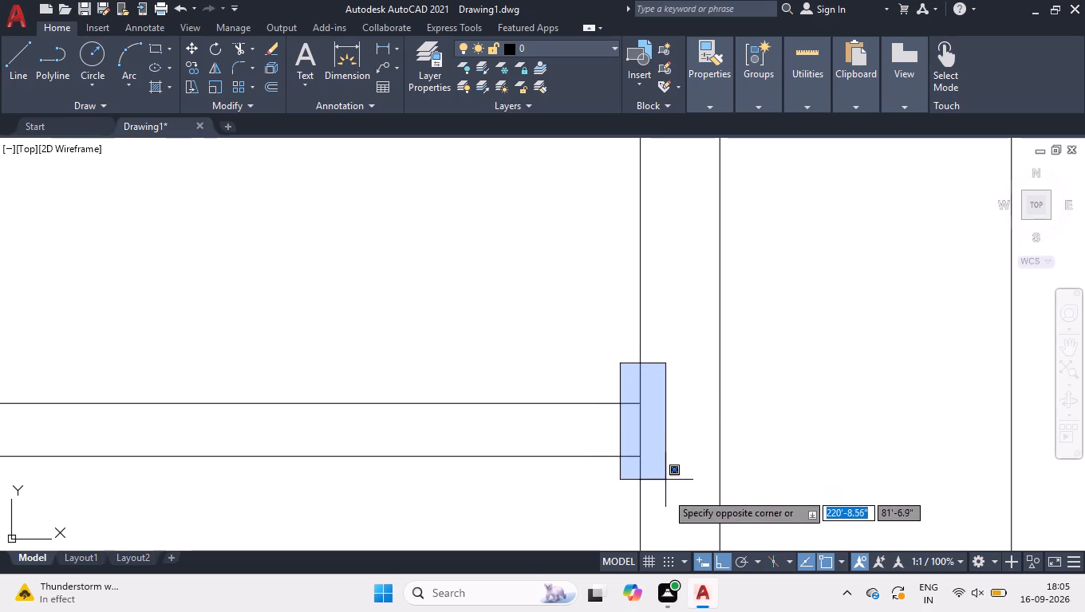
click(666, 496)
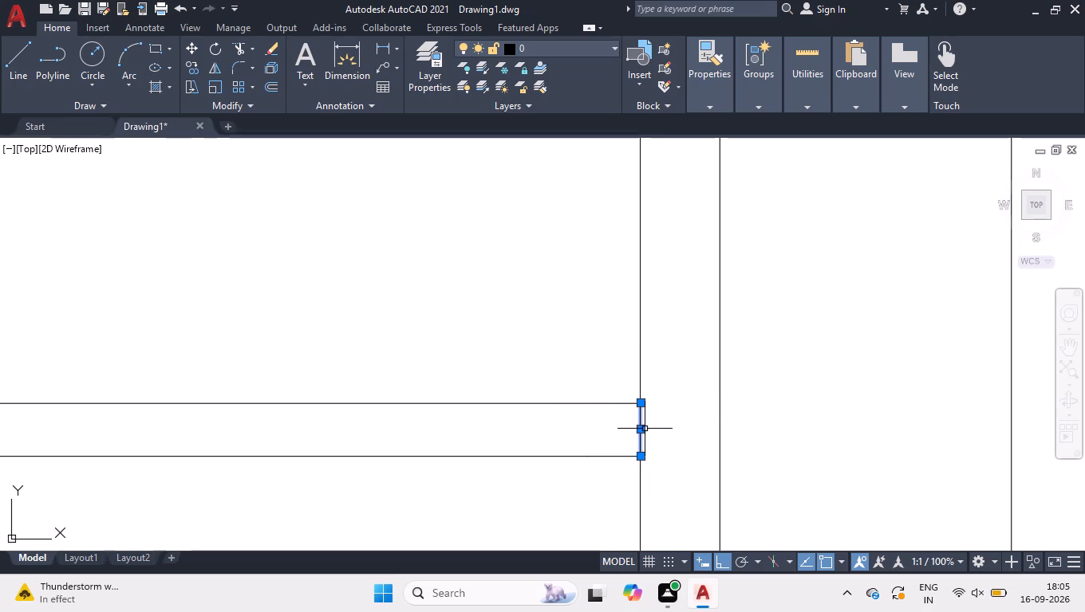
drag(644, 430, 633, 426)
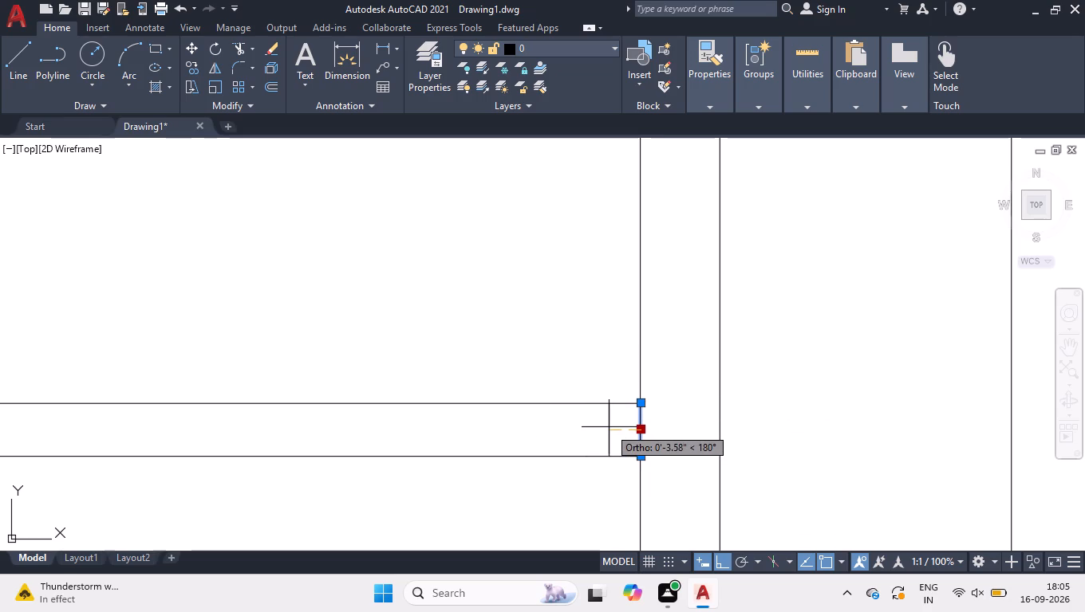
key(3)
key(Return)
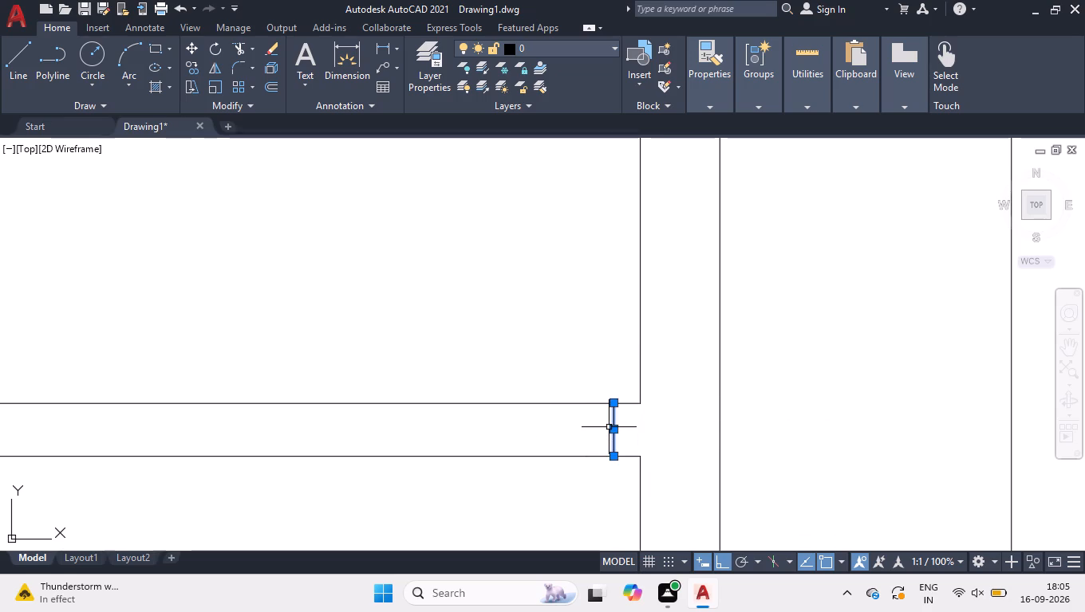
Offset the short vertical line across the second cross wall 3' to the left.
text(OFF)
key(Return)
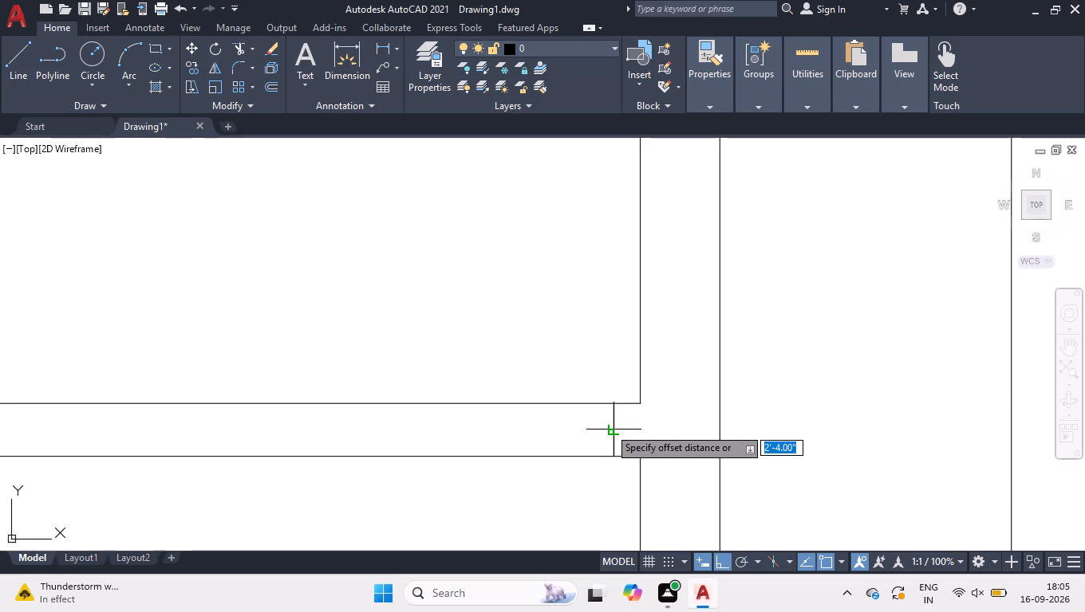
text(3')
key(Return)
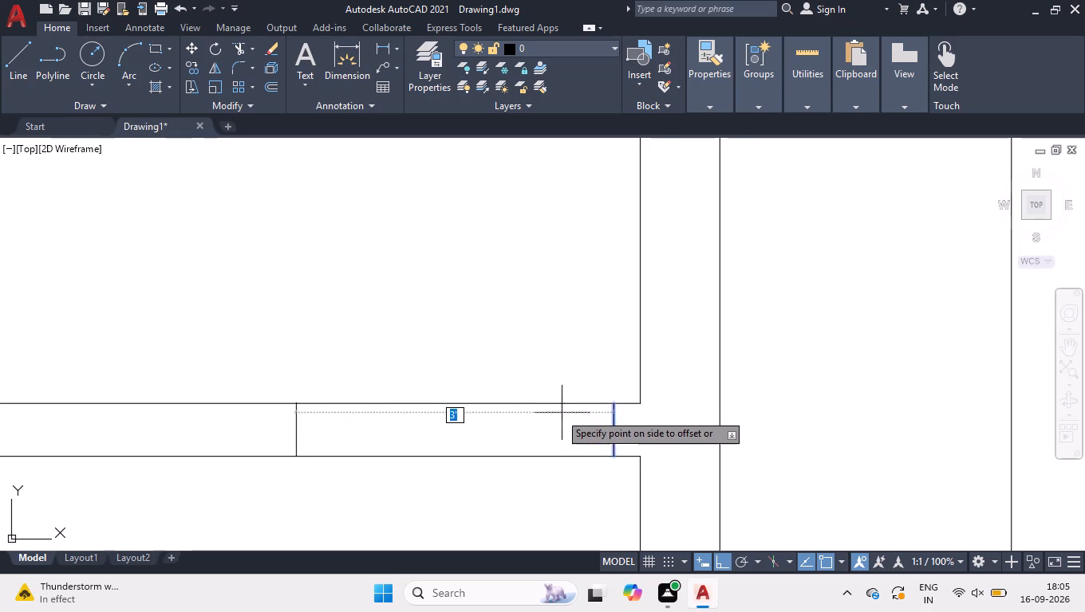
click(515, 429)
key(Return)
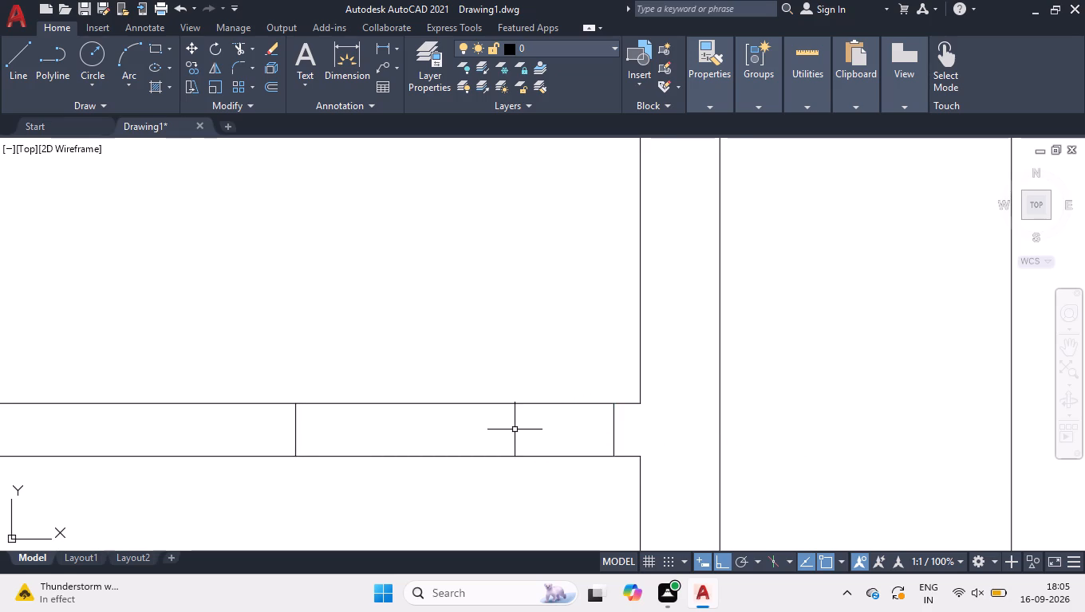
Trim both faces of the second cross wall between the two short vertical lines to open the doorway.
text(TR)
key(Return)
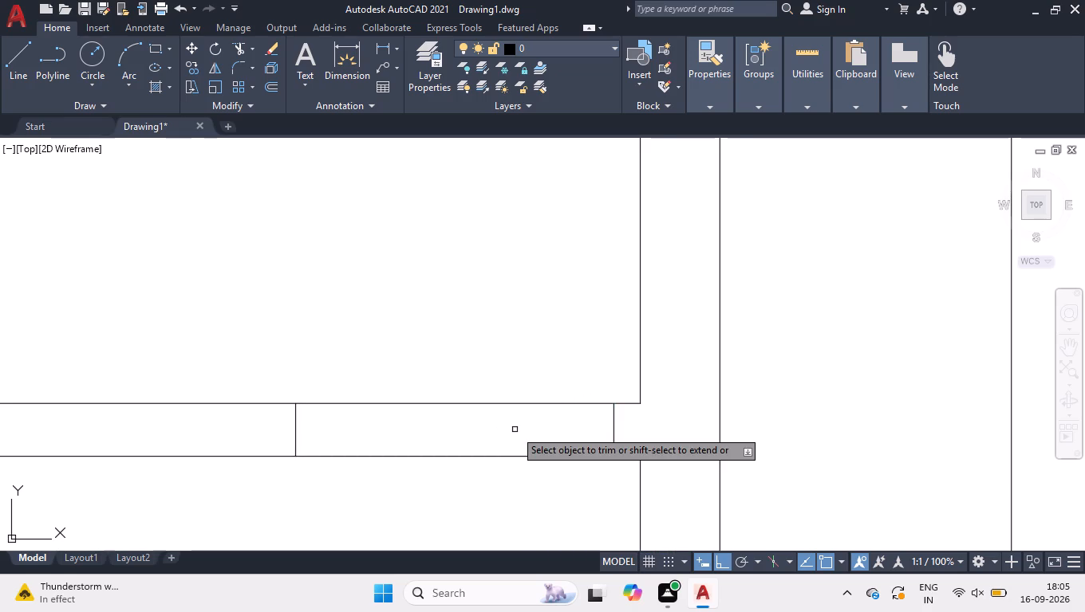
click(535, 345)
click(485, 475)
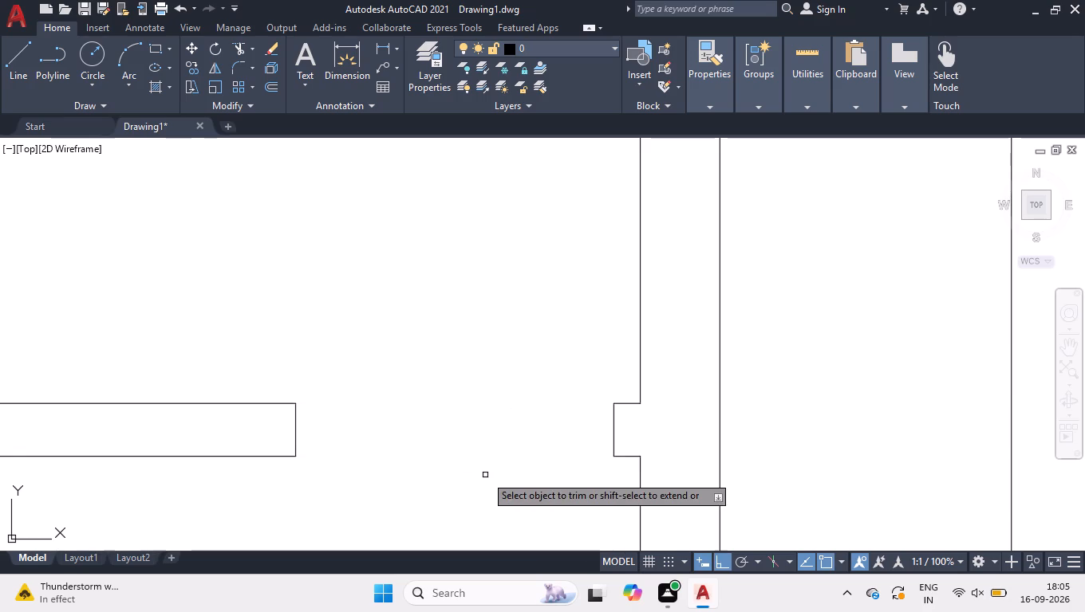
key(Return)
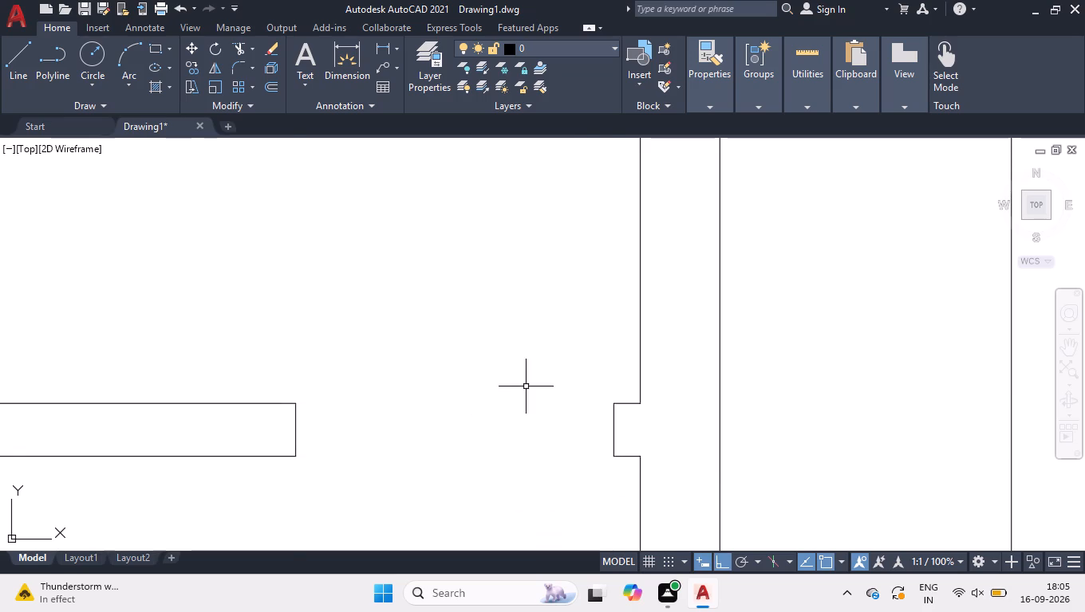
Quick-measure the walls around the right end of the next cross wall below the new doorway.
scroll(526, 386, down, 4)
scroll(499, 288, down, 2)
scroll(471, 385, up, 2)
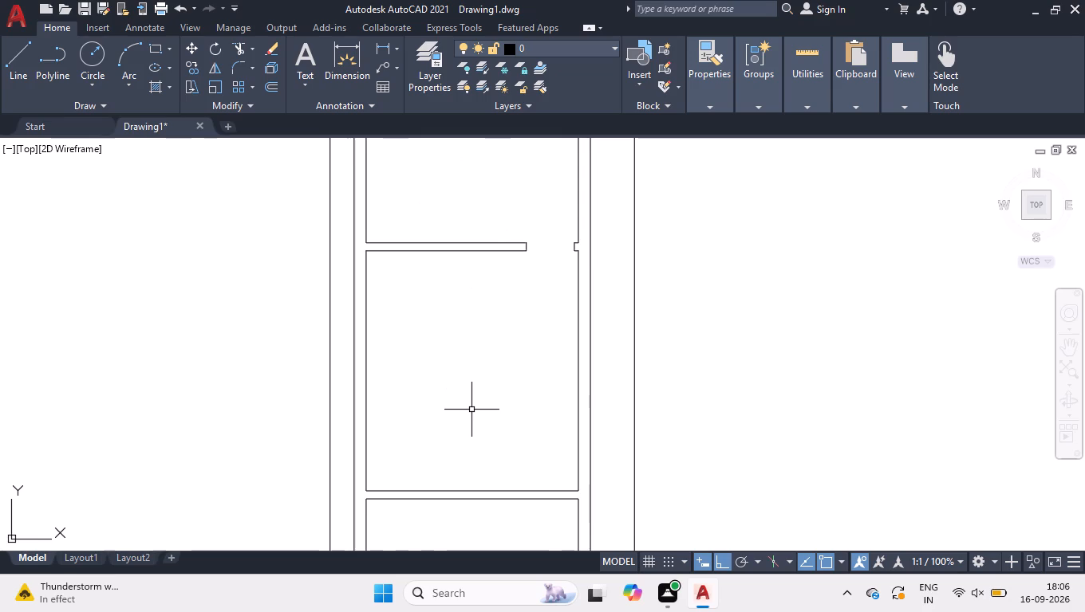
scroll(471, 410, down, 1)
scroll(466, 473, up, 2)
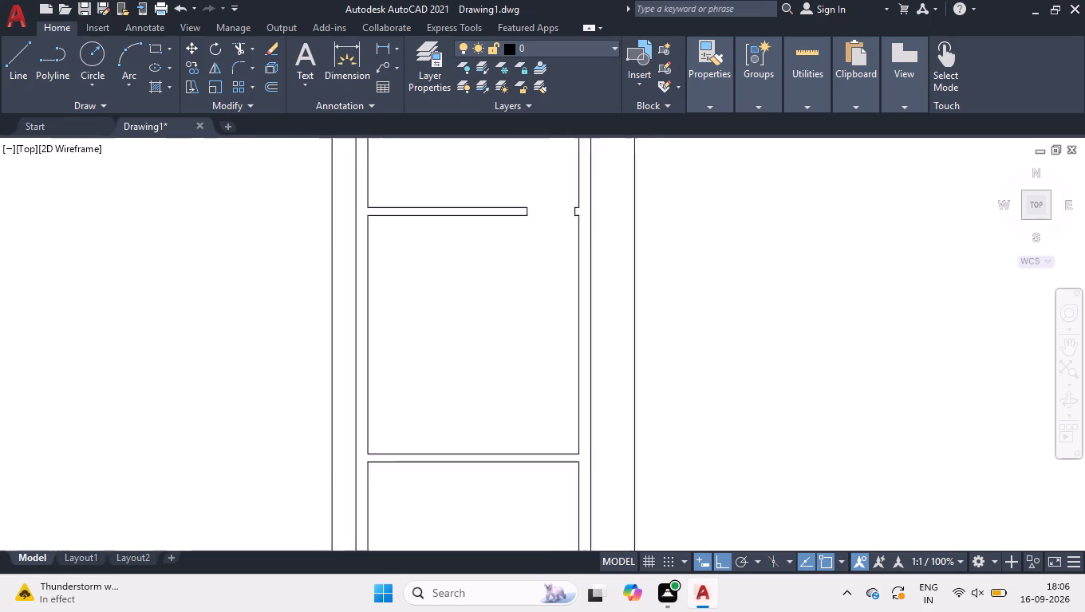
scroll(466, 473, up, 1)
click(789, 135)
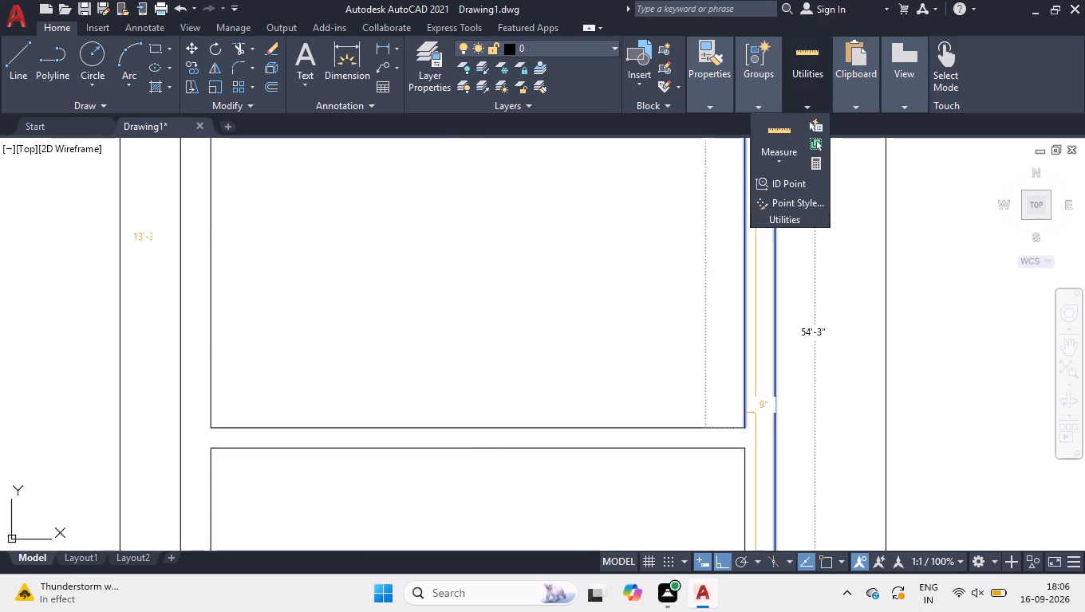
key(Return)
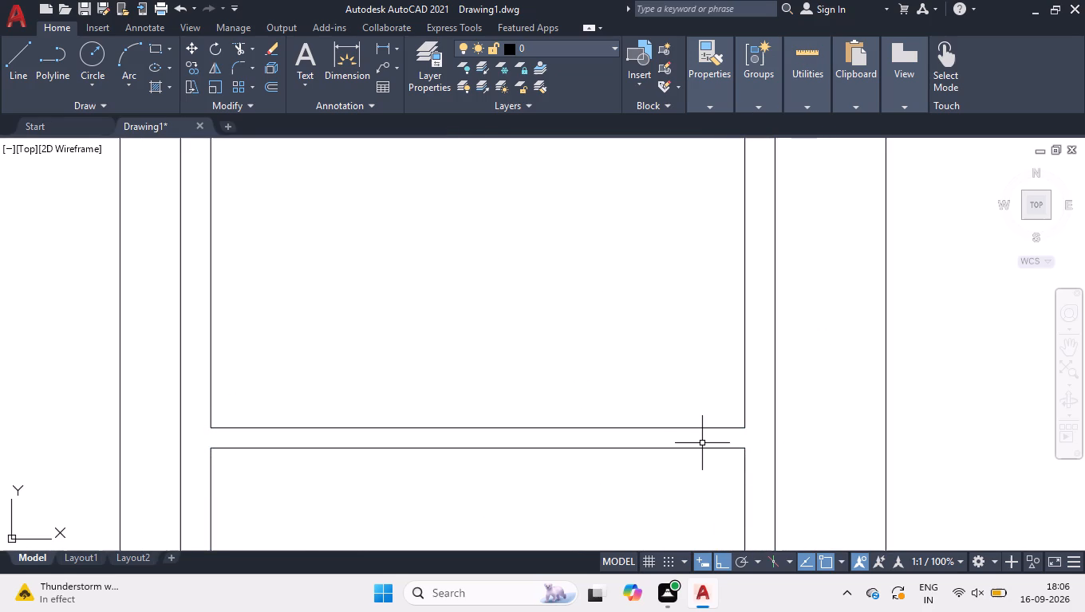
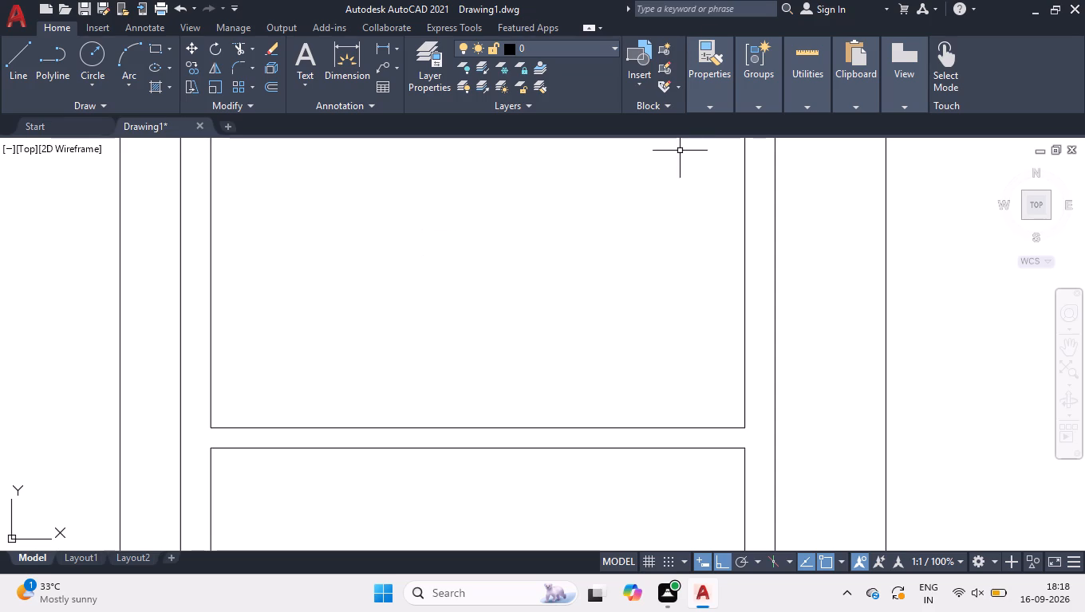
Start an Offset in the room between the second cross wall's doorway and the next cross wall below.
key(l)
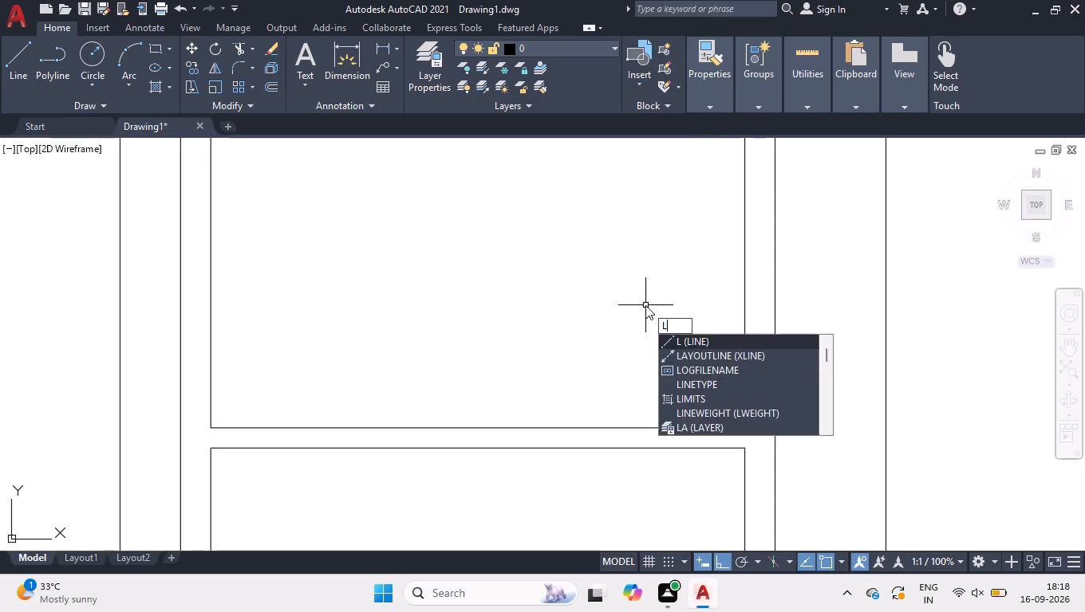
key(BackSpace)
text(OFF)
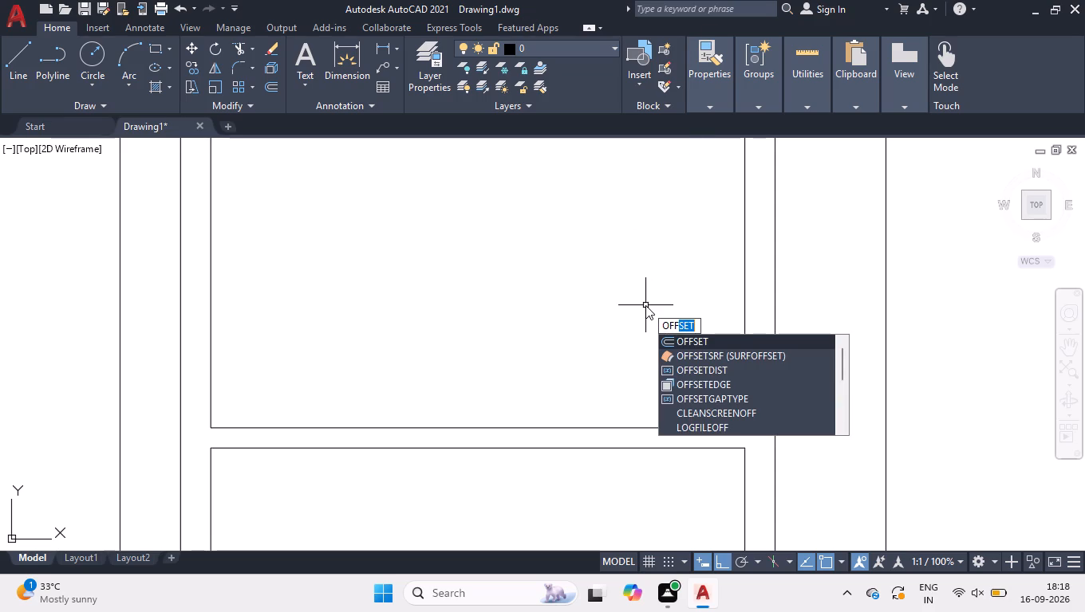
key(Return)
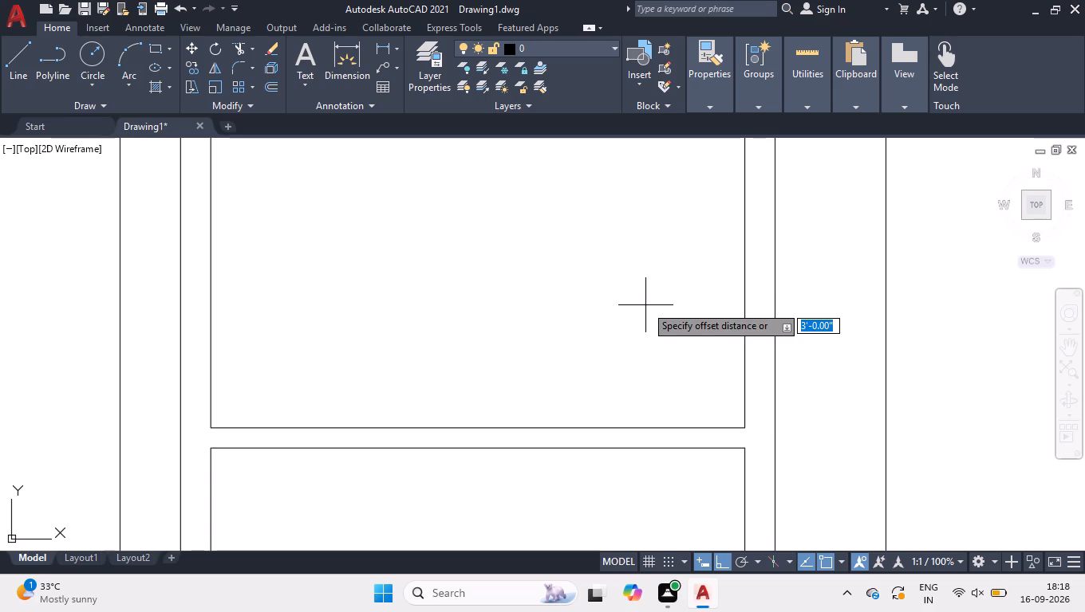
scroll(661, 322, down, 3)
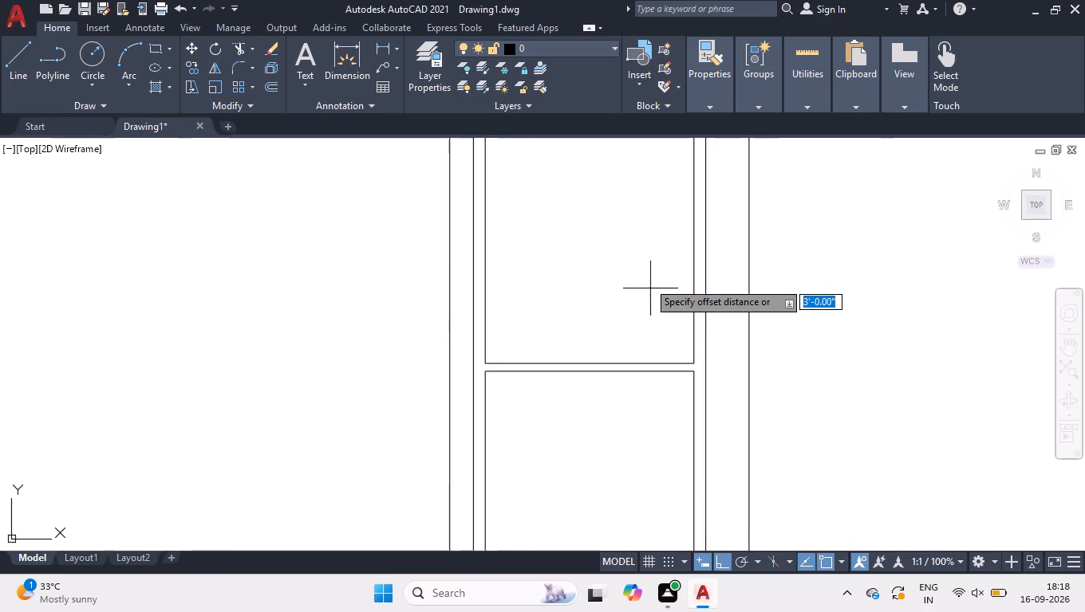
scroll(643, 273, down, 3)
scroll(629, 244, up, 3)
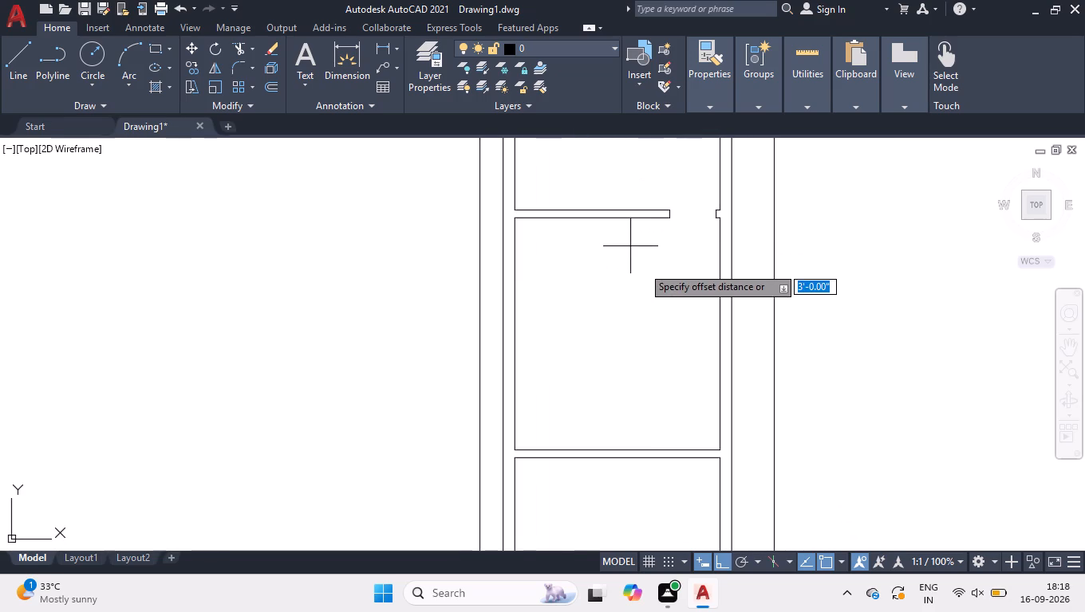
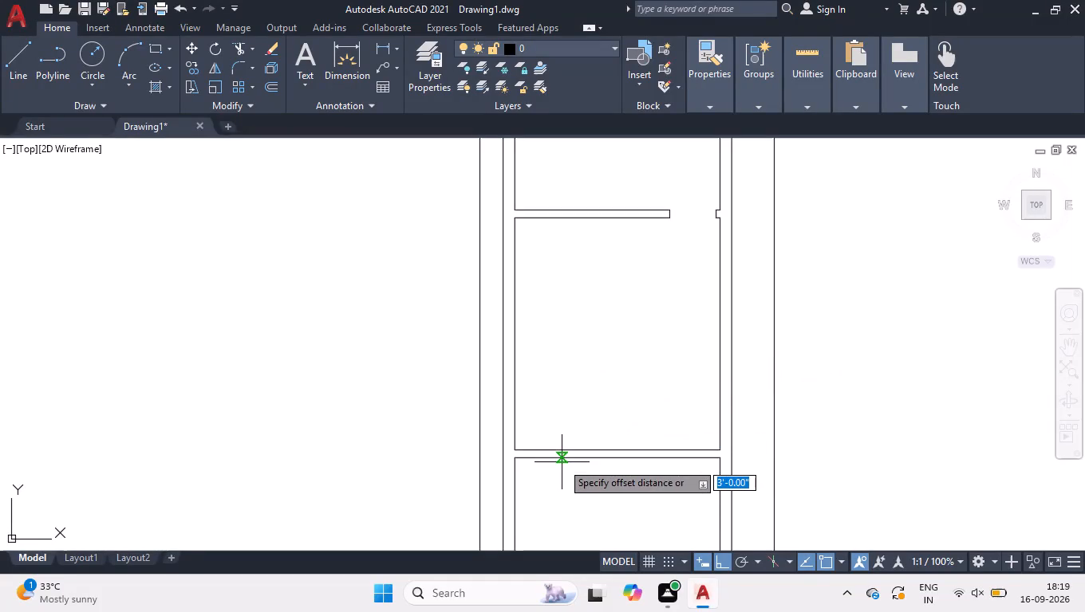
Drop the pending Offset and start a Line near the left end of the cross wall below the second doorway.
key(Return)
key(Return)
key(l)
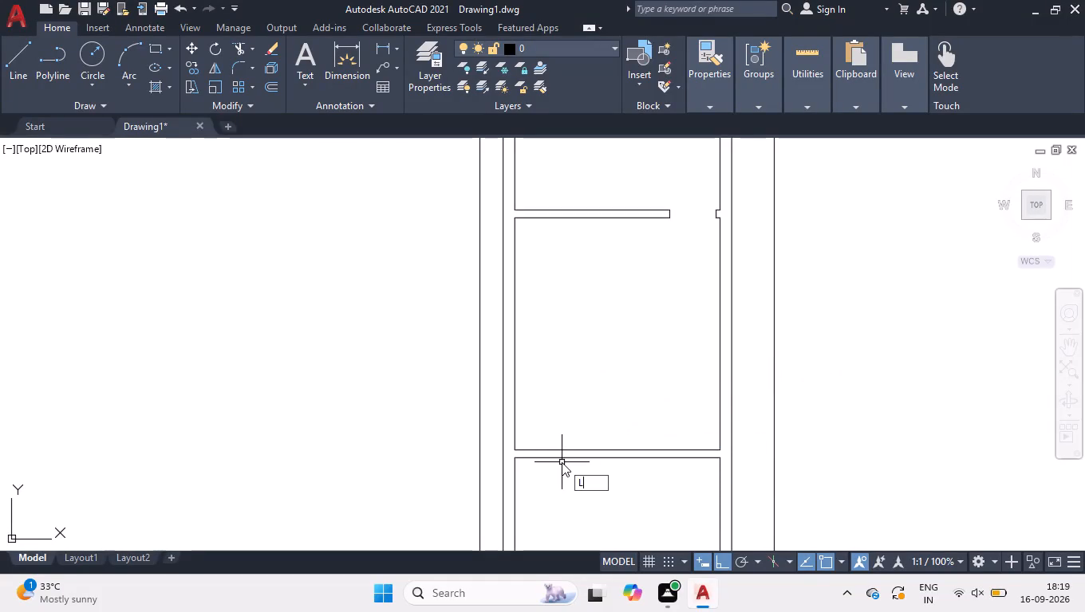
key(Return)
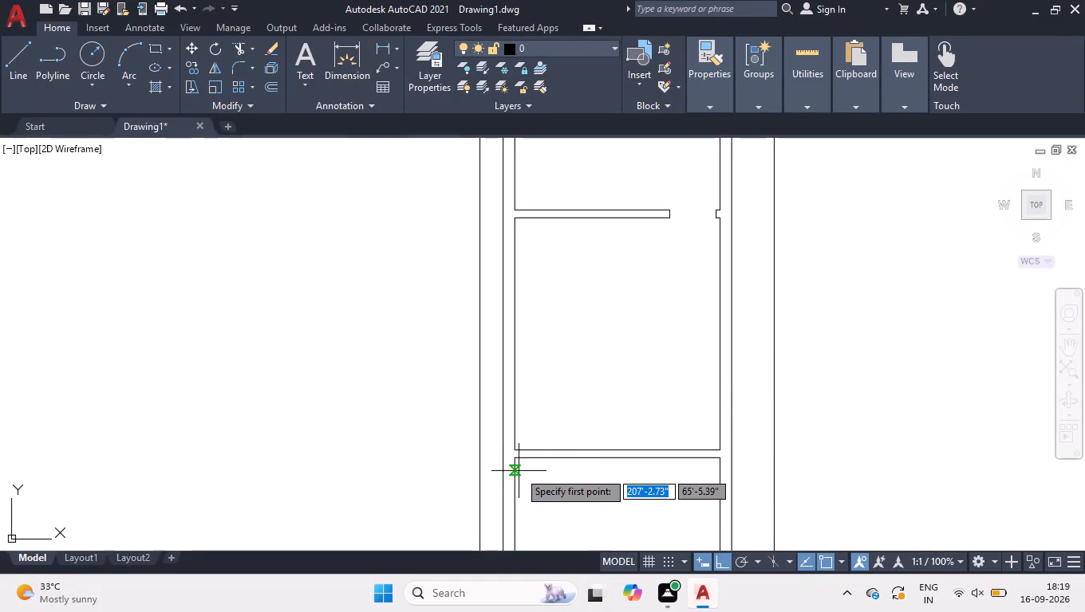
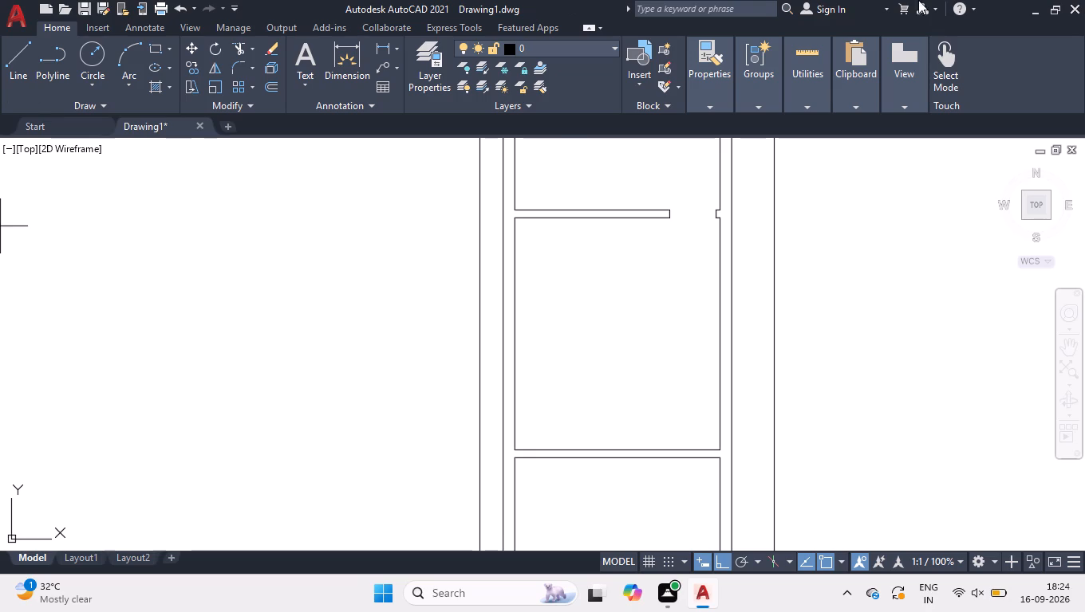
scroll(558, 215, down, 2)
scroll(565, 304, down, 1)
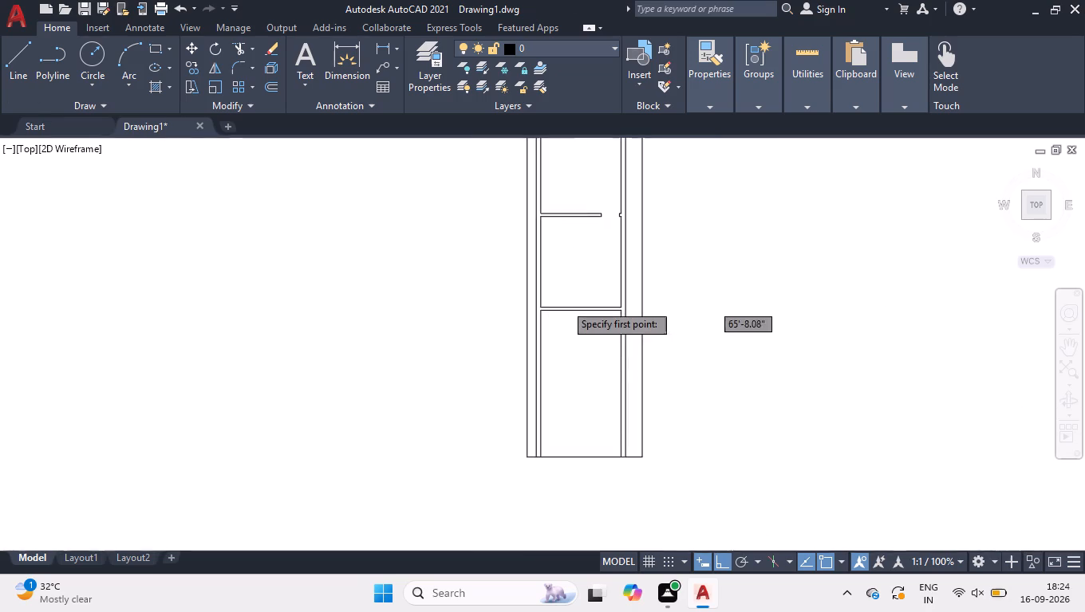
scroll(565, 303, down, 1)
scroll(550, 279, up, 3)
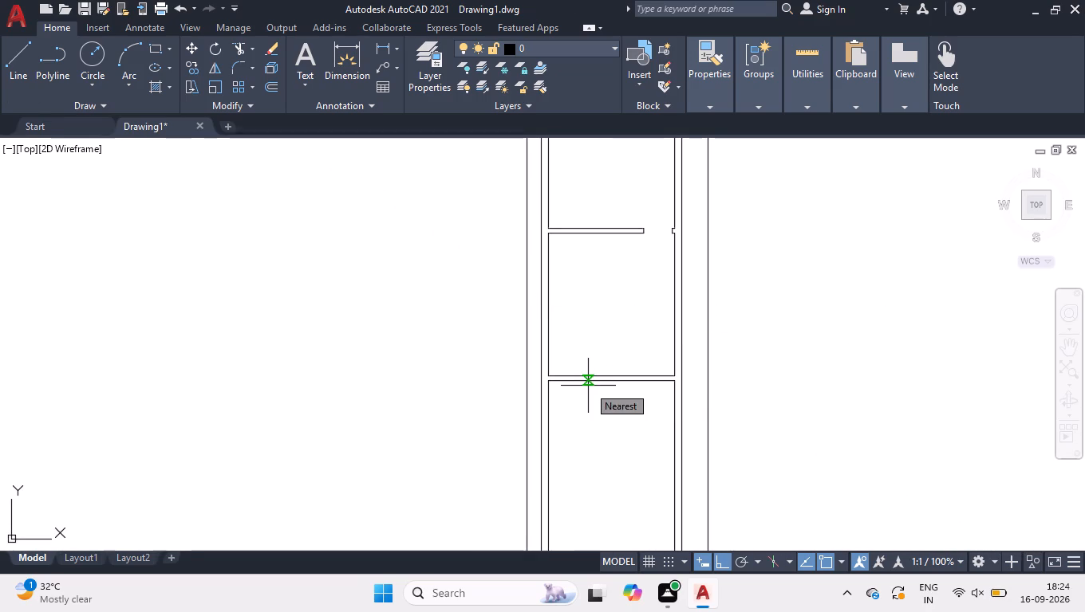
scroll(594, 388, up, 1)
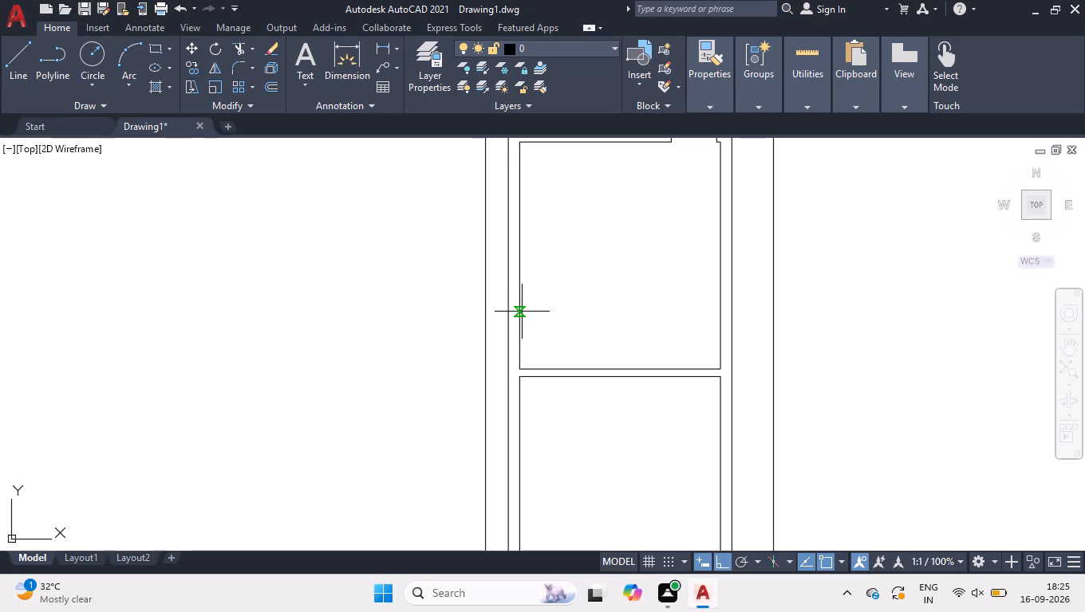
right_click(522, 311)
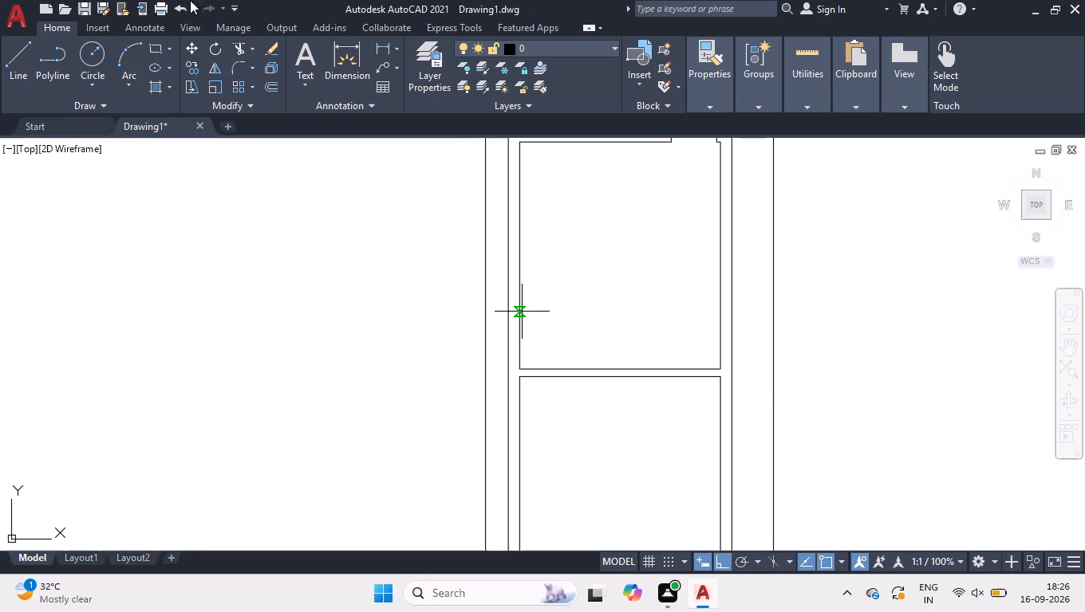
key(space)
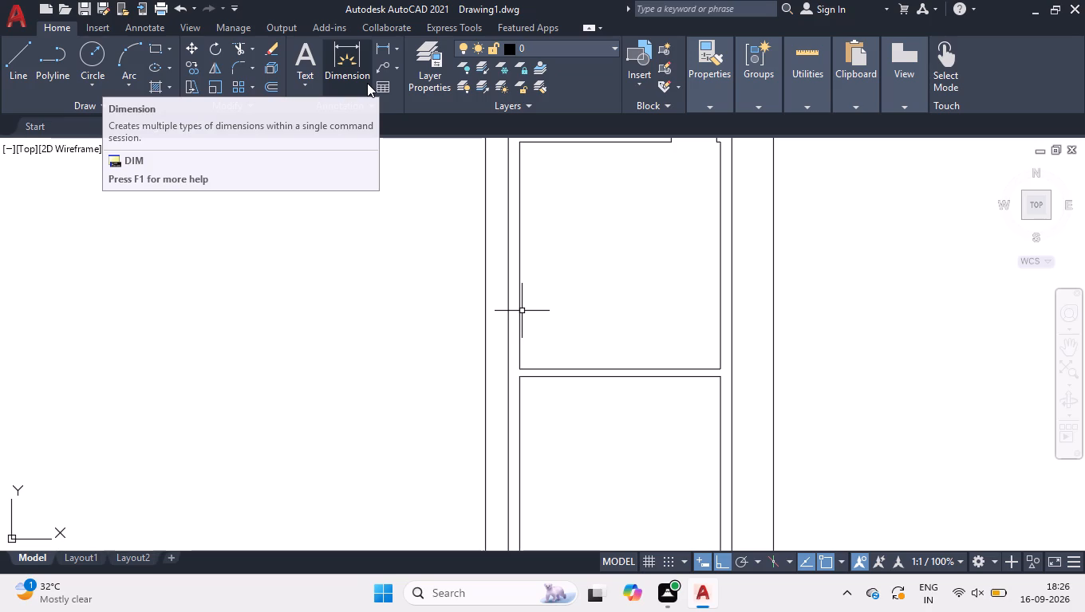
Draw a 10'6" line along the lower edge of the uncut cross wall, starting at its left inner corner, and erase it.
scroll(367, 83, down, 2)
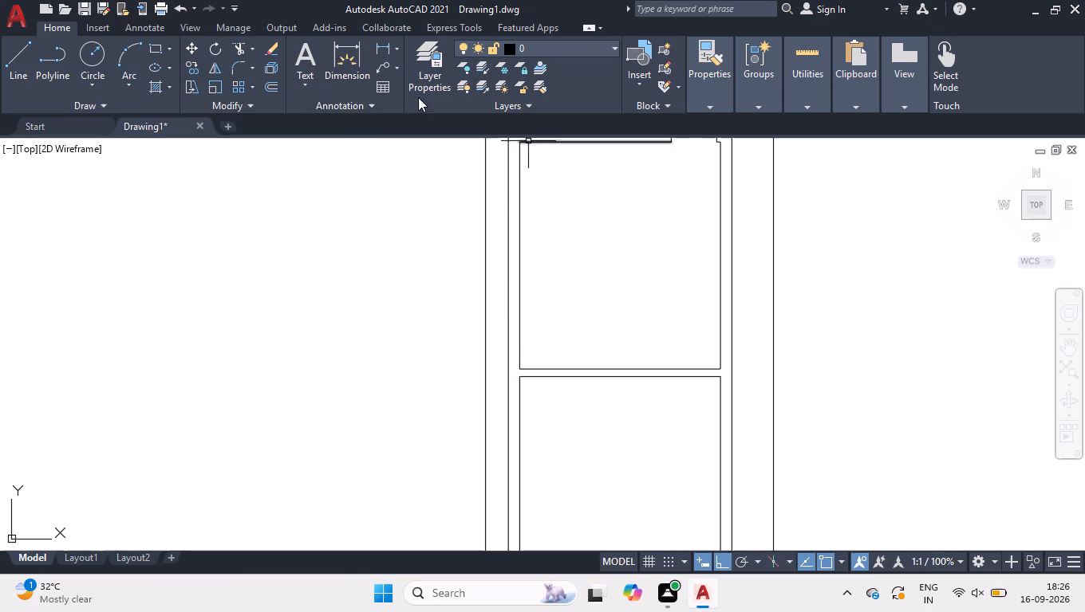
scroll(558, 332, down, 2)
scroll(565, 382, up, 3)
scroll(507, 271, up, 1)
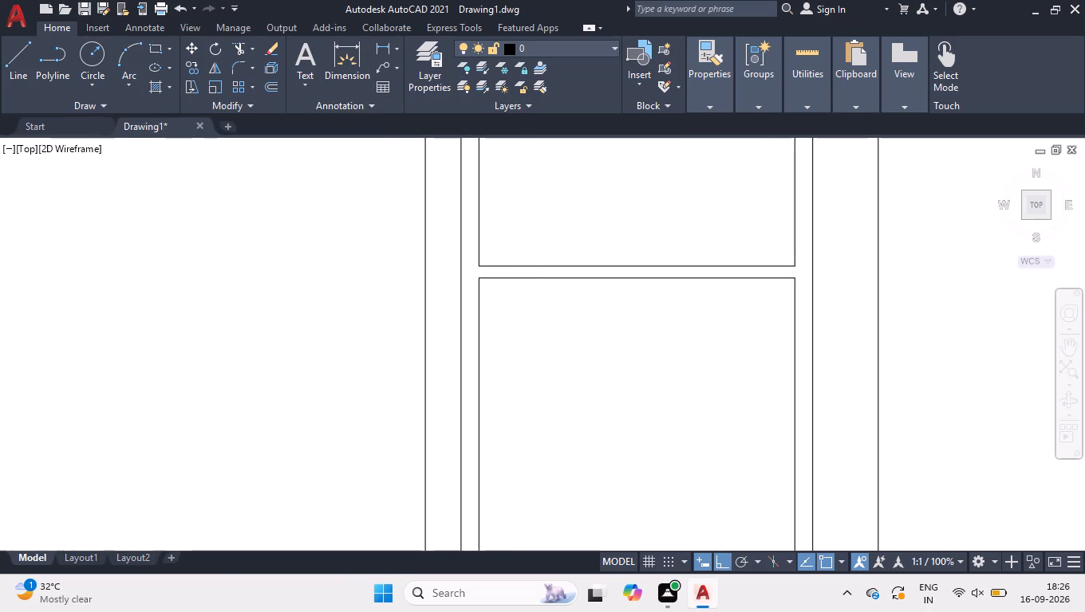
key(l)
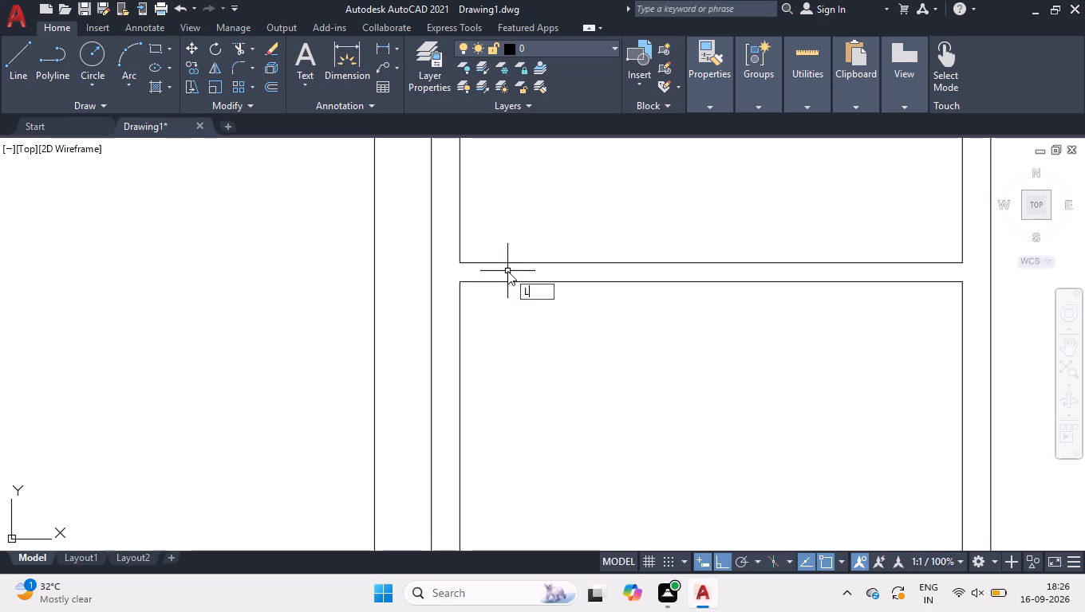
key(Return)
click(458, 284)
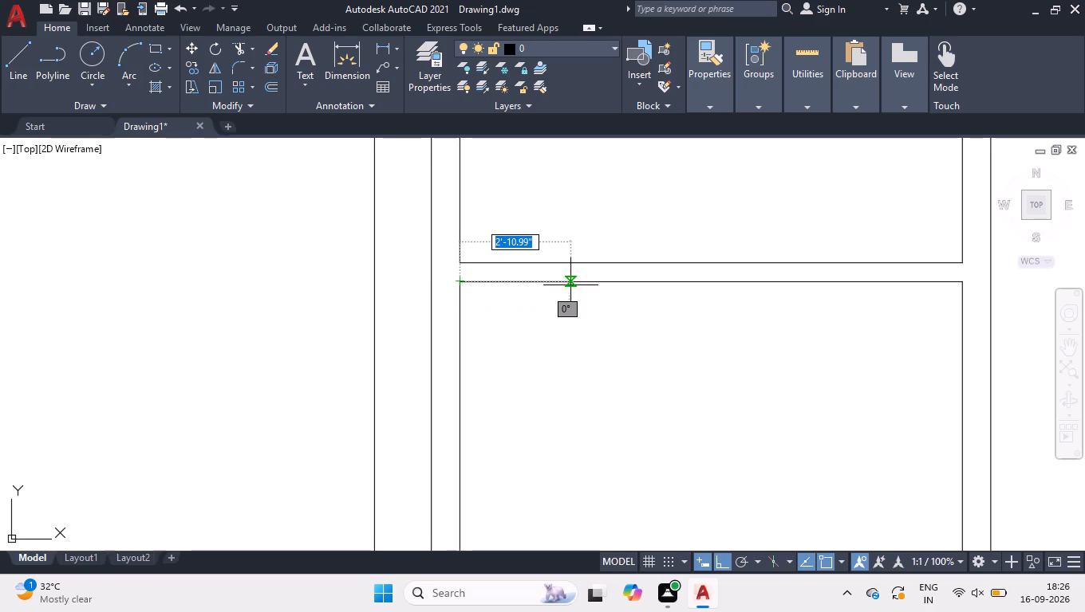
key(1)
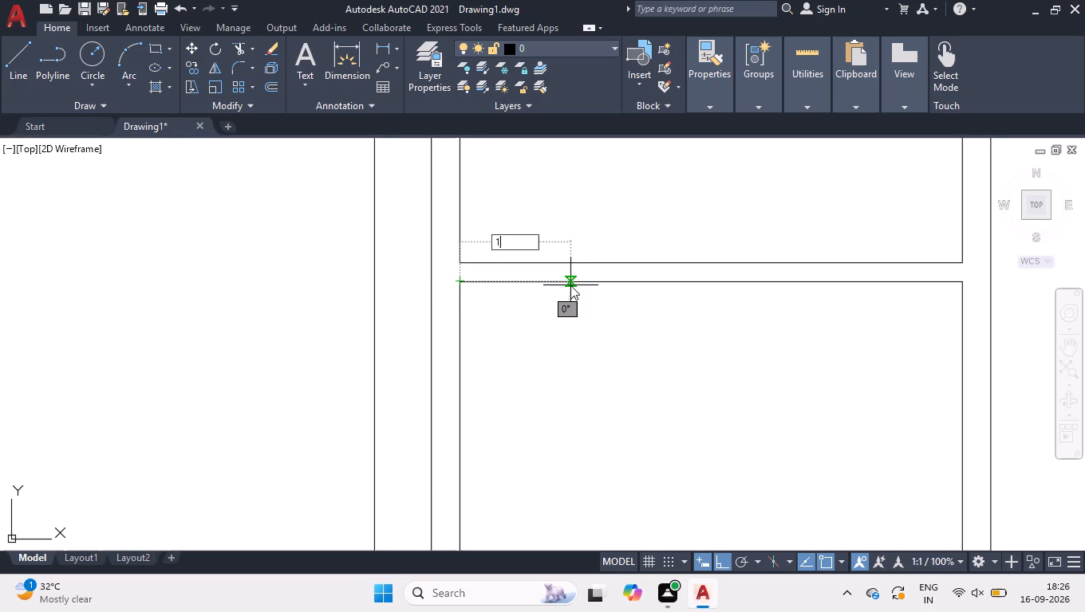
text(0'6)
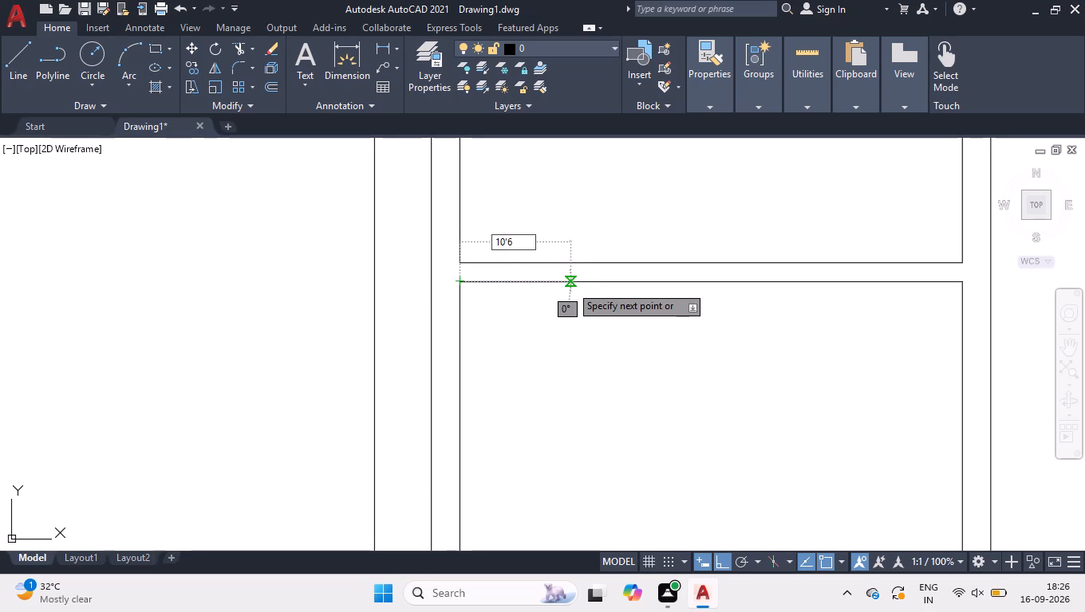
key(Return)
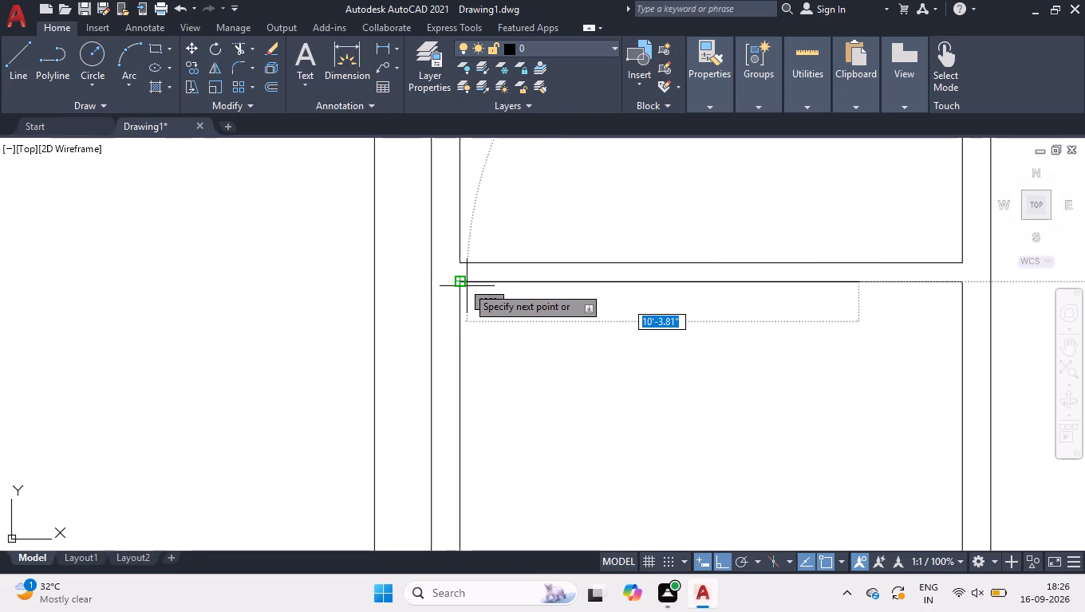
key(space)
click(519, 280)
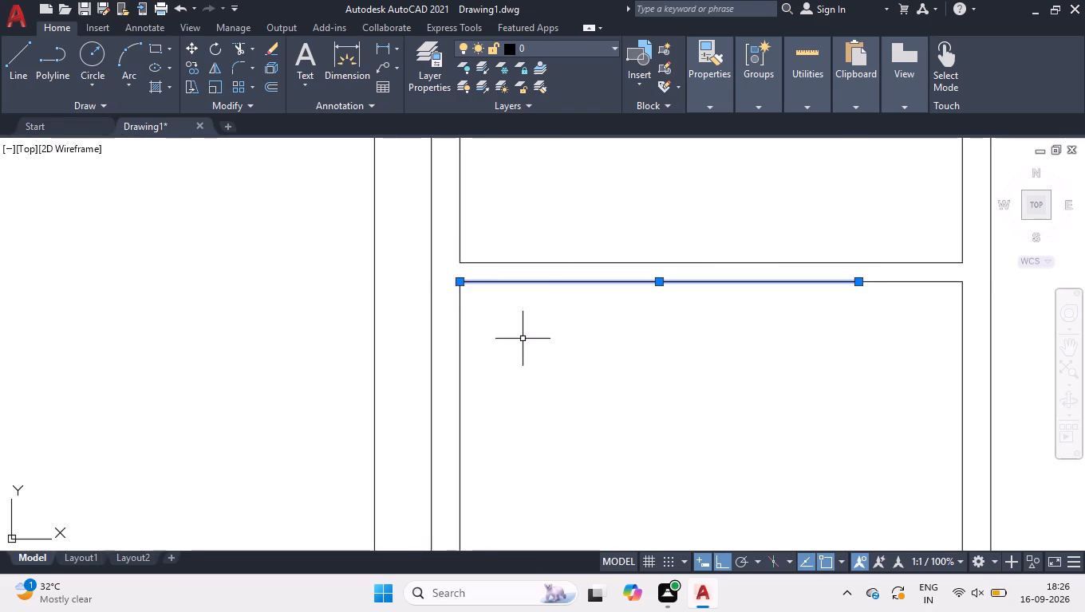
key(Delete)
Lay out consecutive line segments of 5'9", 6", 3' and 6" along the cross wall's lower edge from its left inner corner.
key(l)
key(Return)
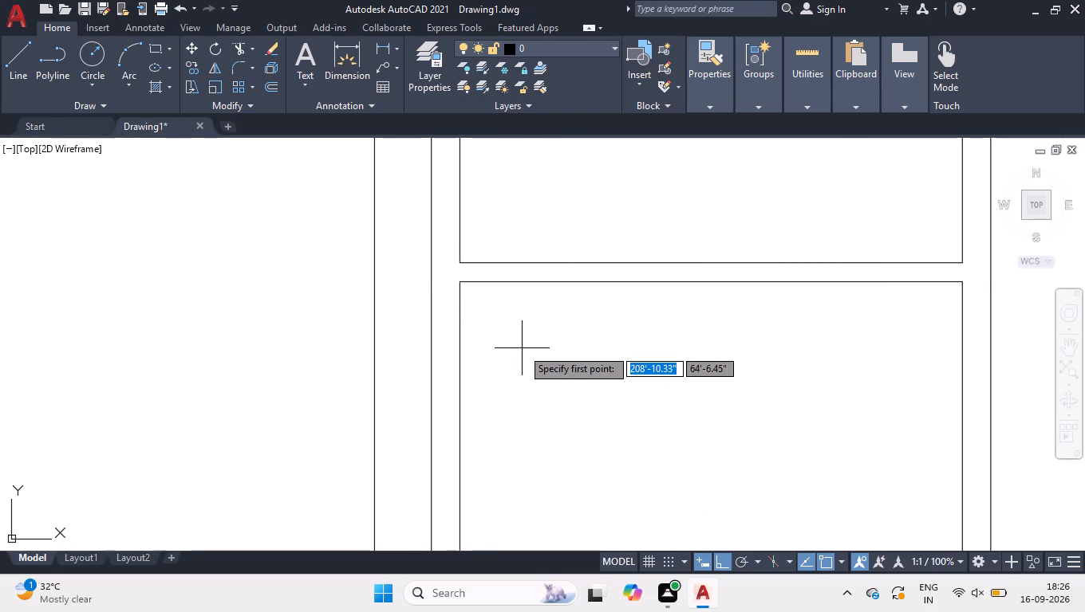
click(460, 284)
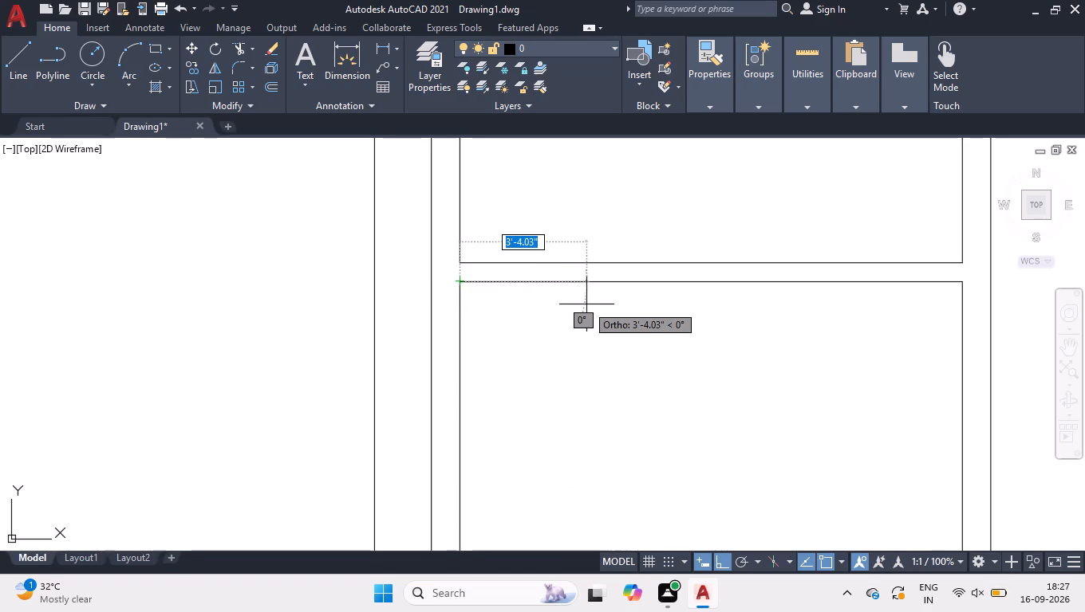
text(5'9)
key(Return)
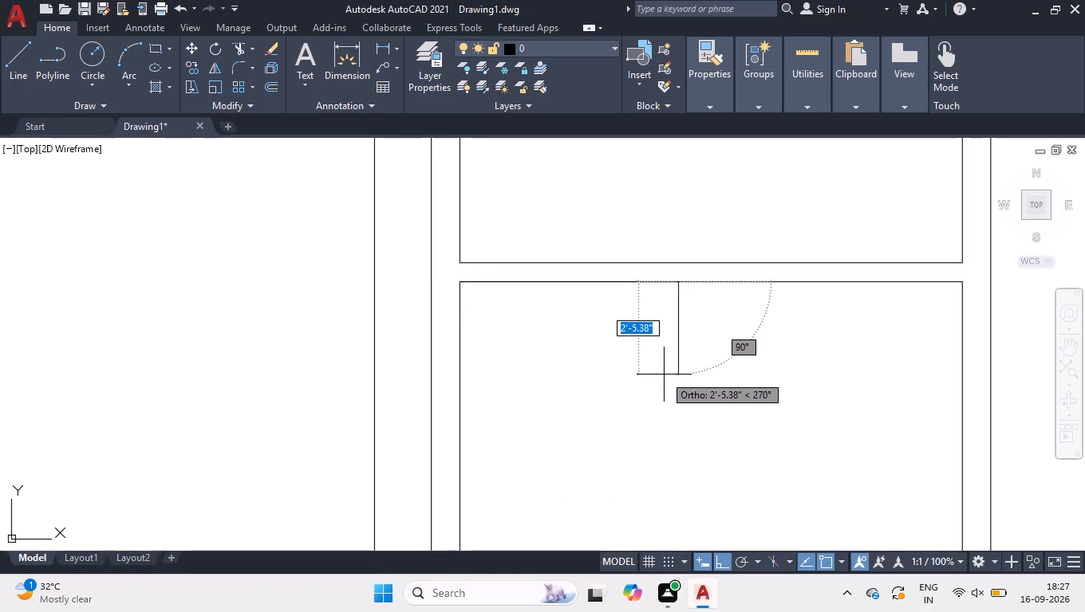
scroll(664, 375, down, 1)
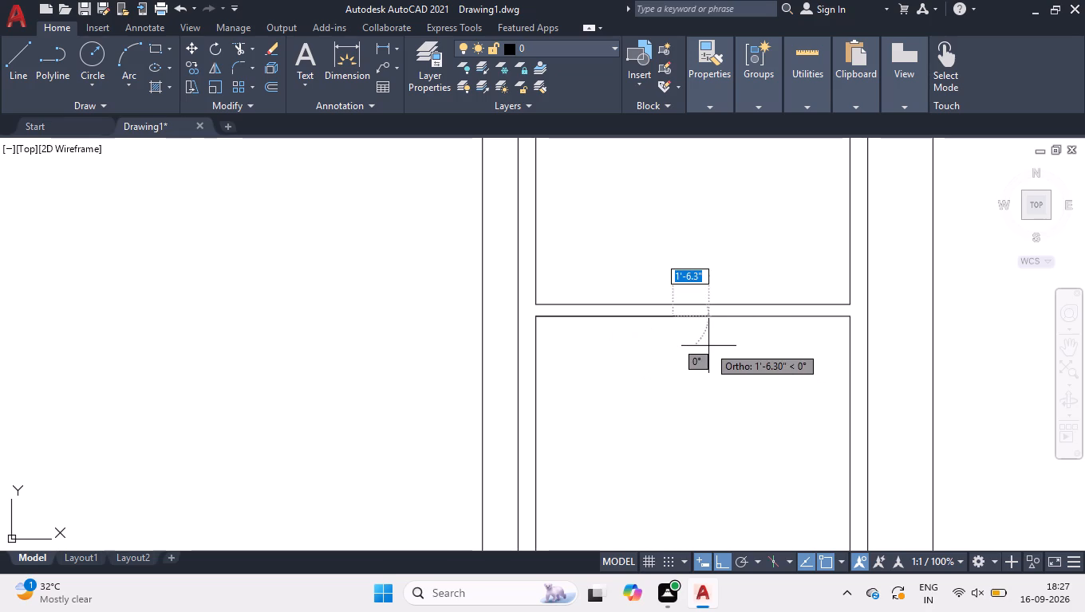
key(6)
key(Return)
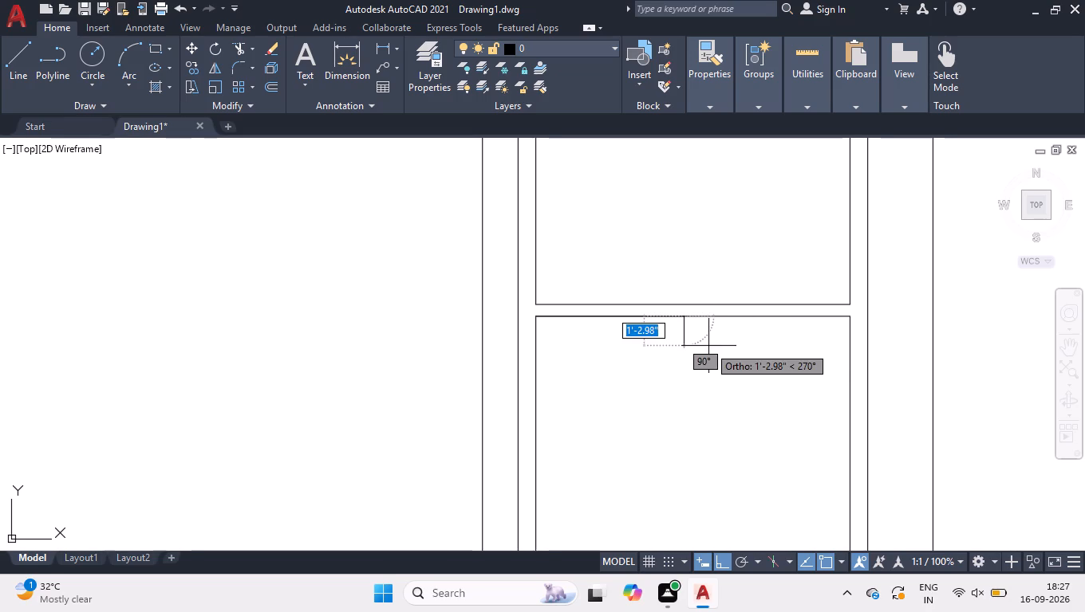
text(3')
key(Return)
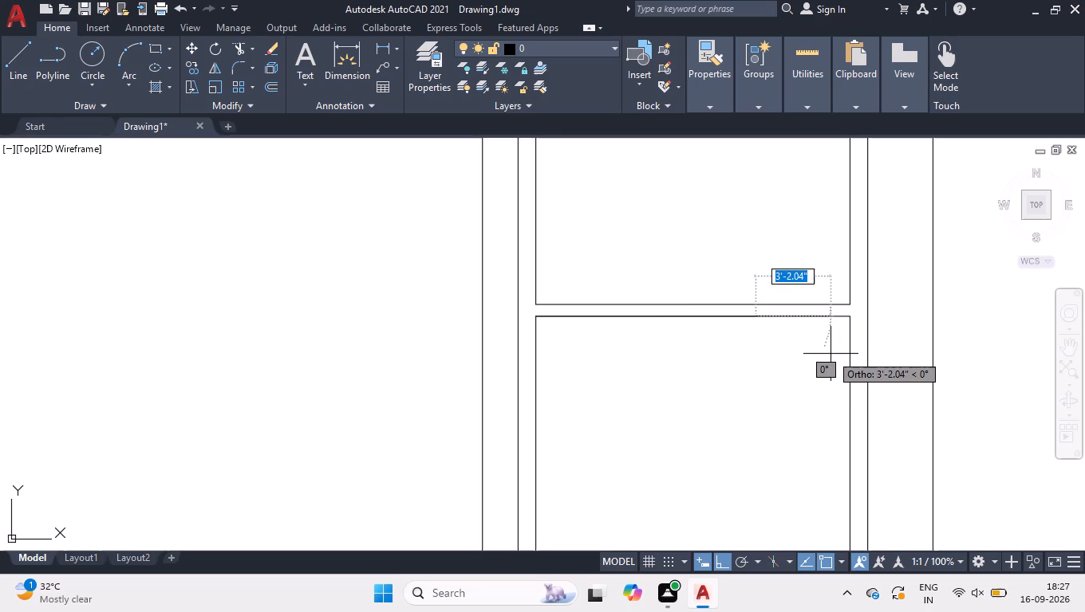
key(6)
key(Return)
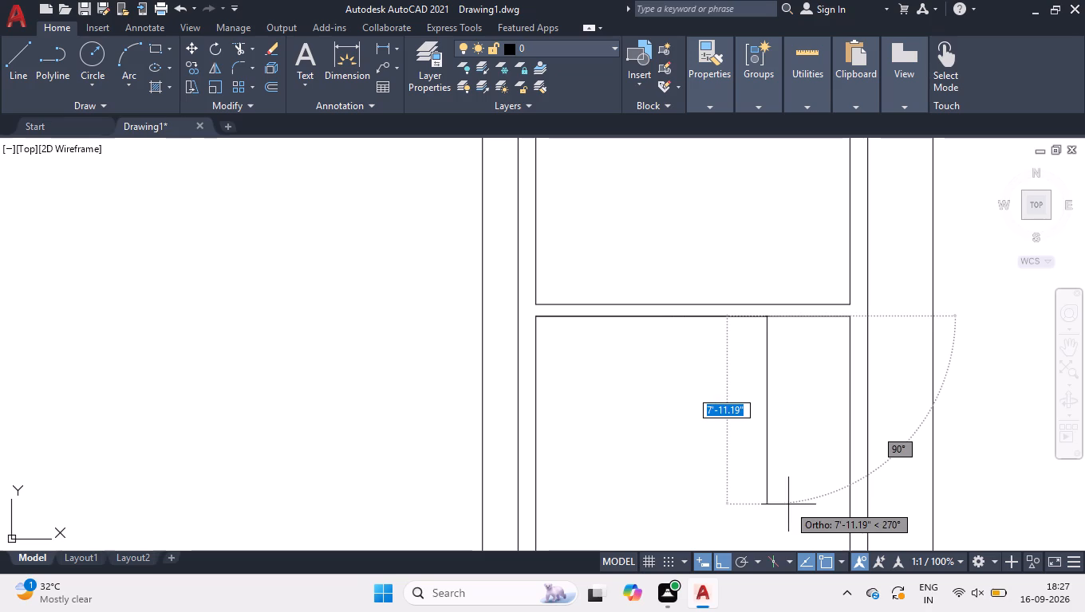
Continue the line 10'6" down, another 9" down, and across to the left wall's inner face to enclose a room.
text(10')
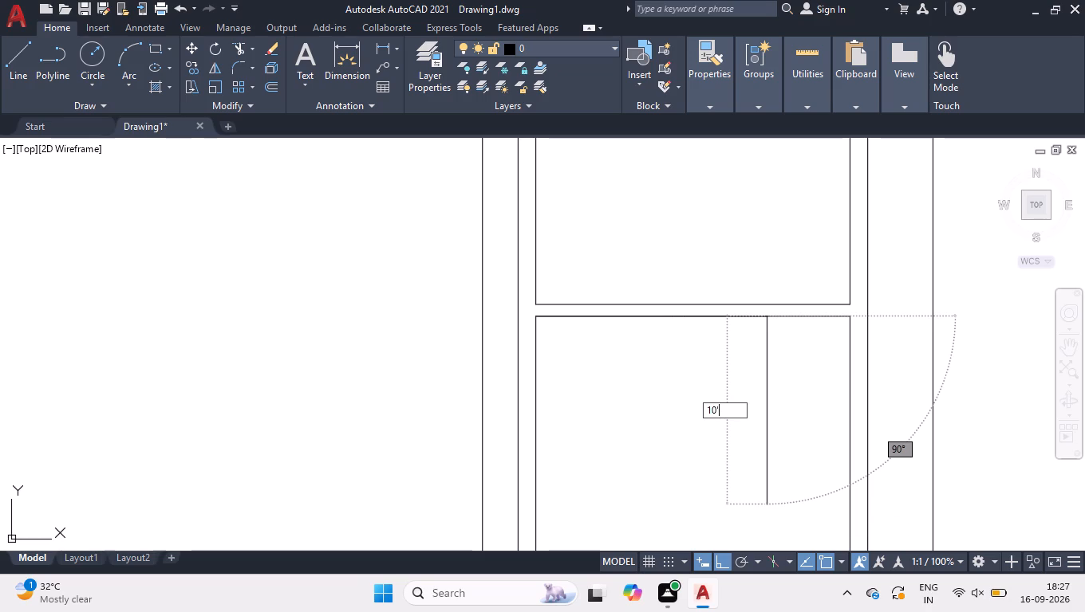
key(6)
key(Return)
scroll(788, 504, down, 6)
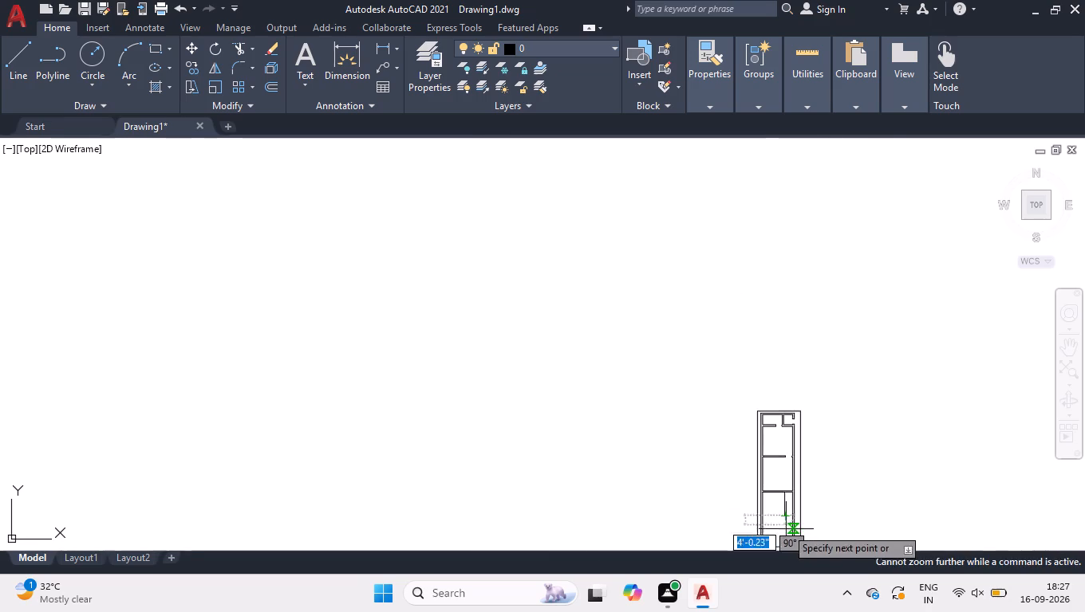
scroll(786, 531, up, 5)
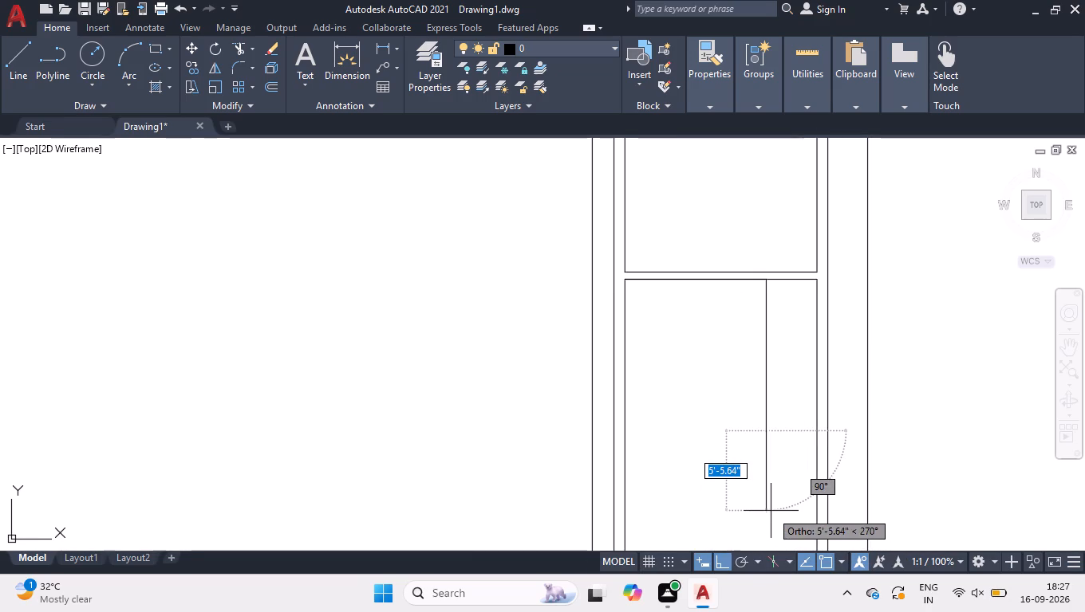
key(9)
key(Return)
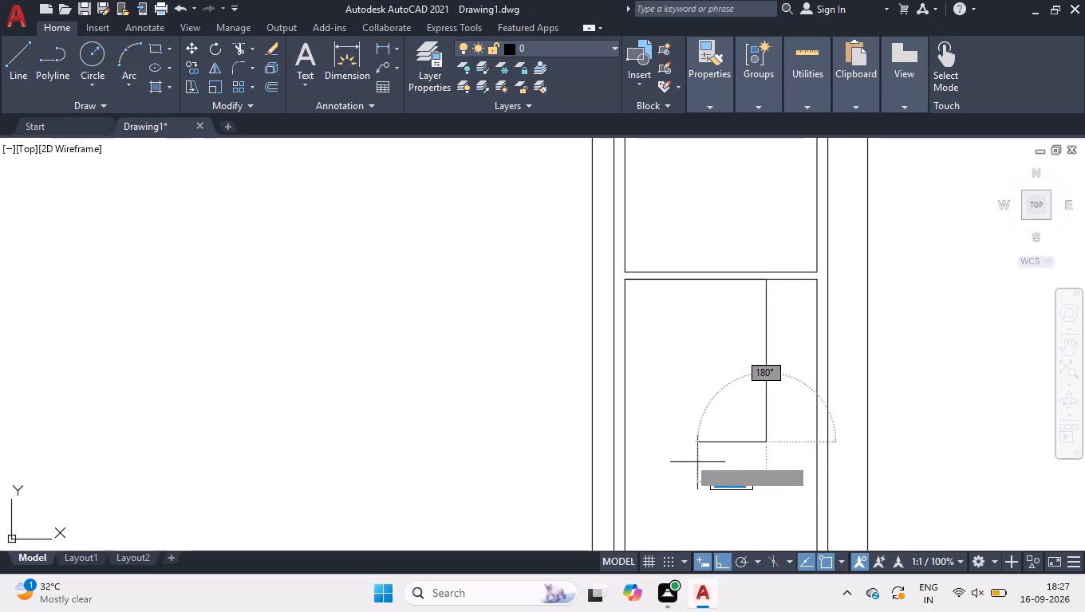
click(628, 443)
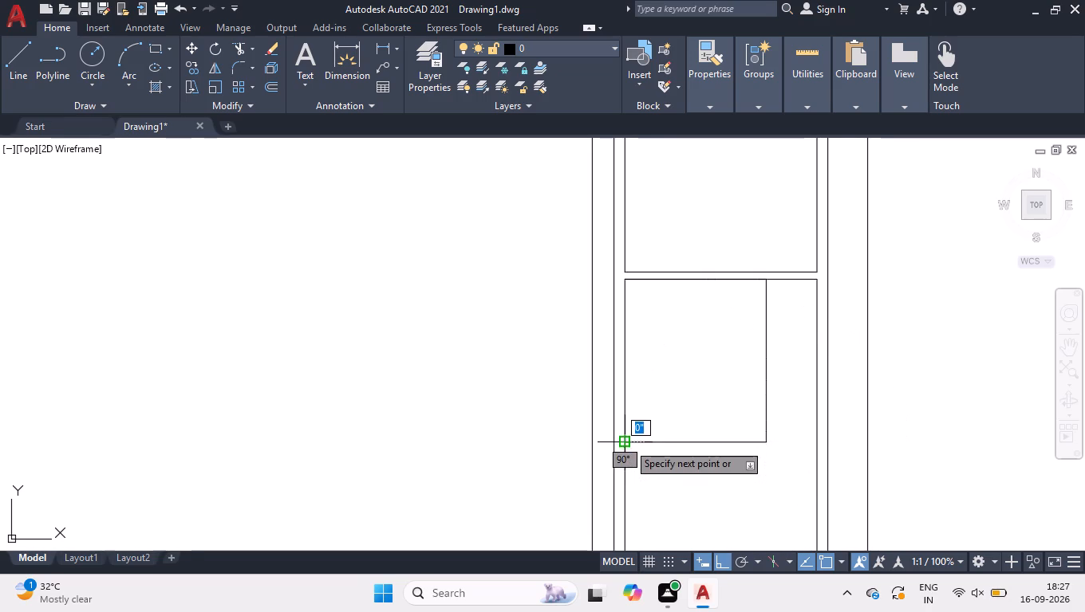
key(space)
Erase the four layout segments lying along the cross wall's lower edge.
scroll(728, 288, up, 3)
click(828, 233)
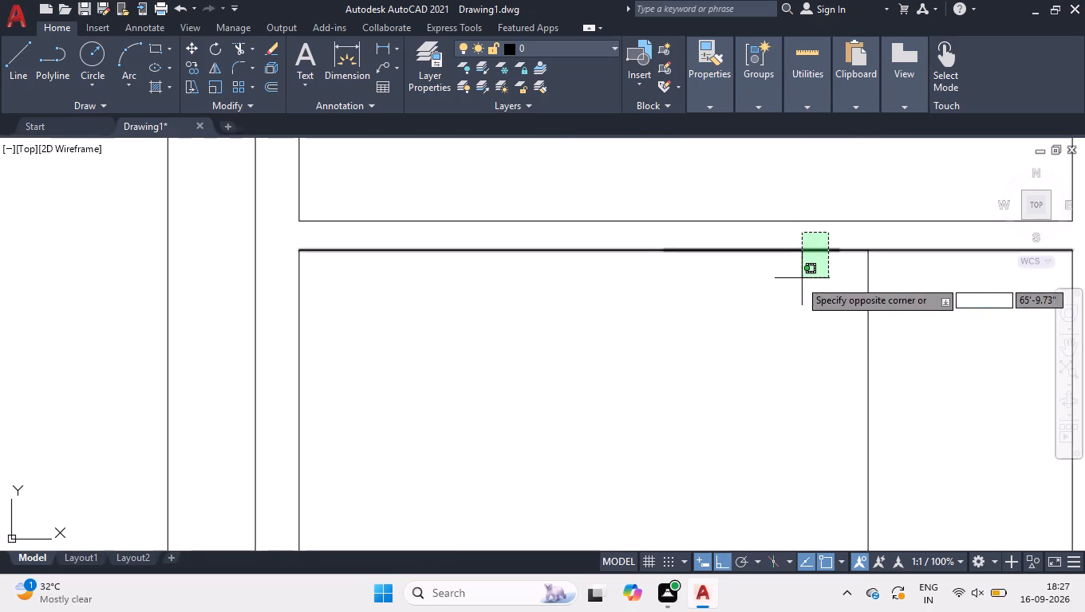
click(800, 224)
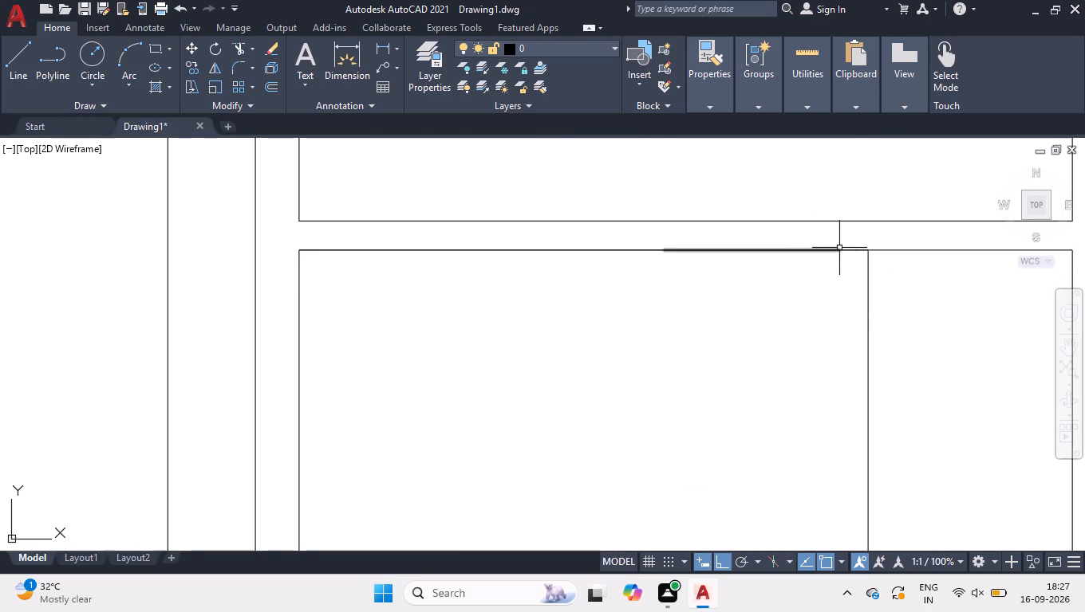
click(845, 249)
click(801, 249)
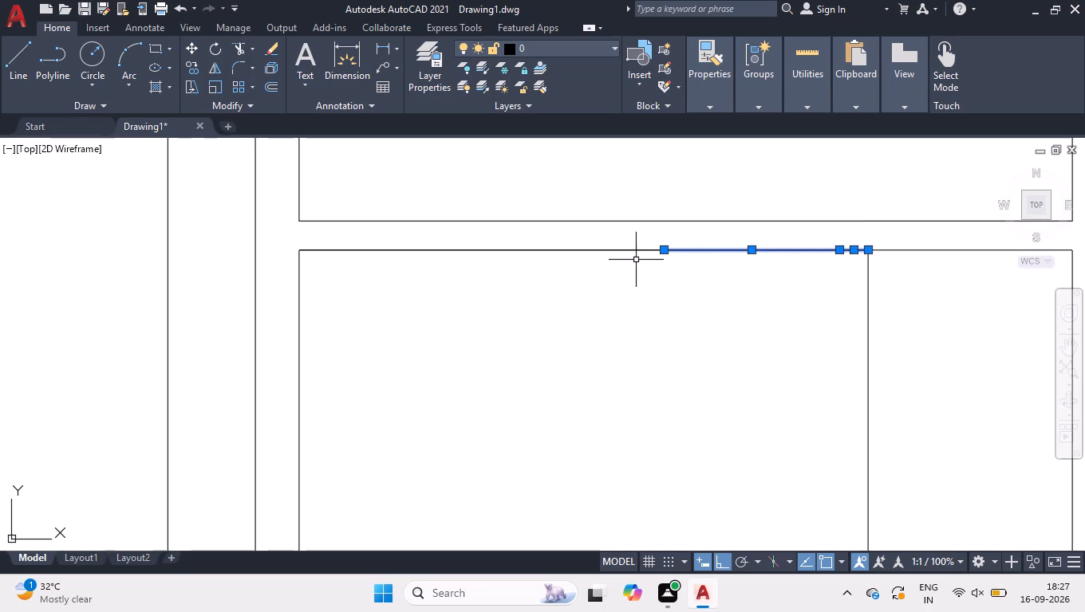
click(628, 250)
click(649, 251)
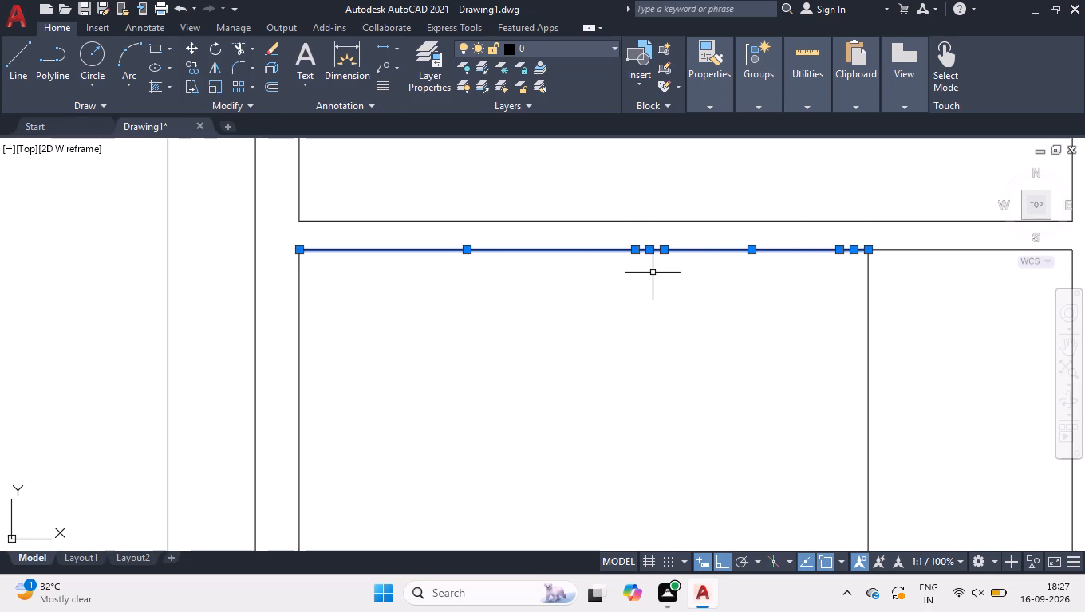
key(Delete)
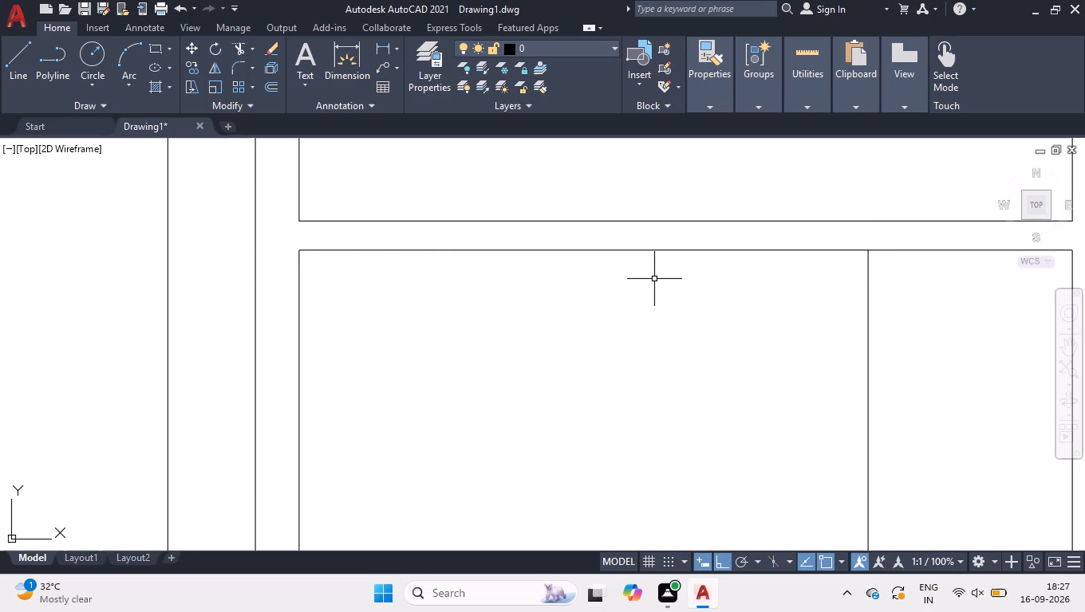
Offset the enclosed room's bottom line 9" and its right-hand line 6" inward to form the wall thicknesses.
scroll(657, 280, down, 2)
text(OFF)
key(Return)
key(9)
key(Return)
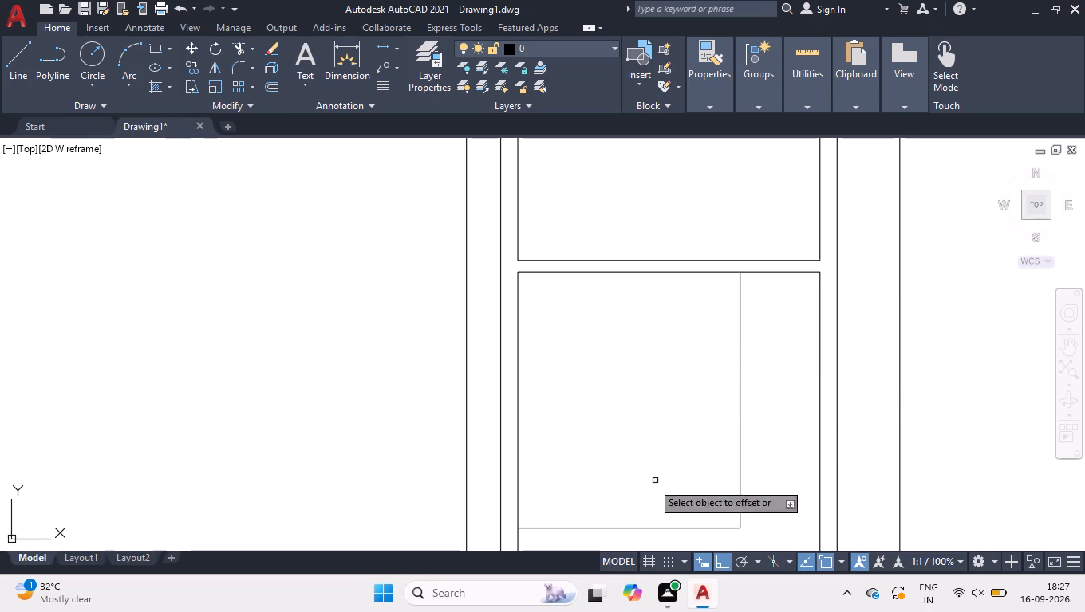
click(621, 529)
click(621, 479)
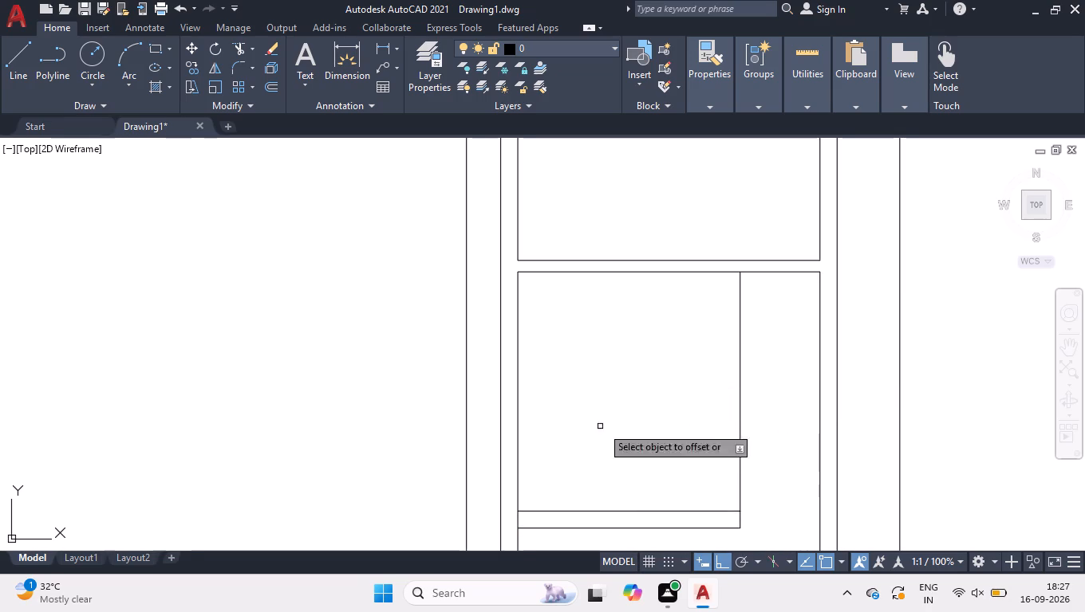
click(740, 414)
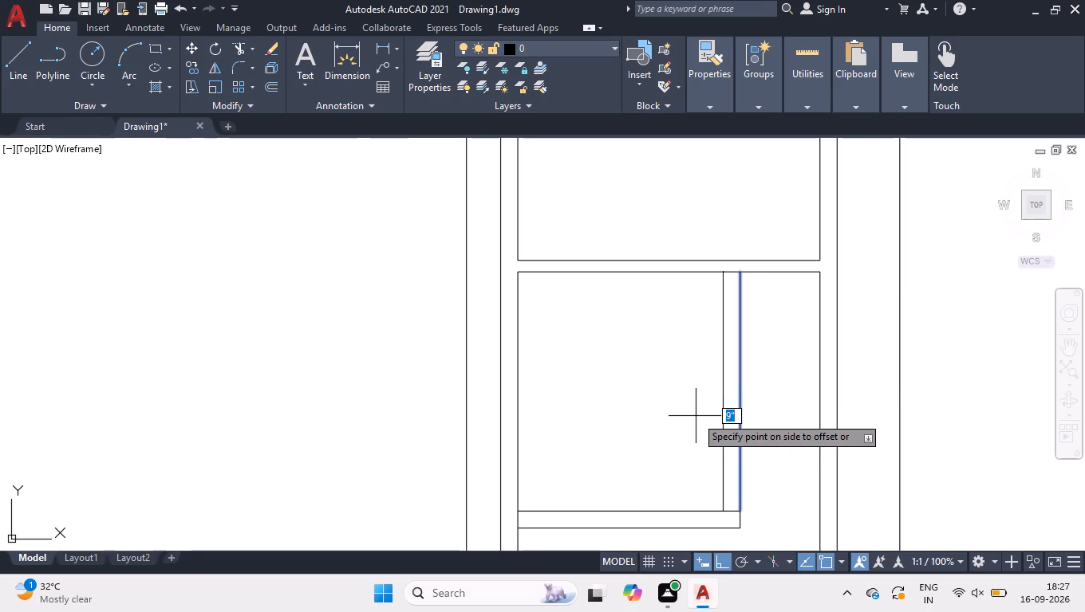
key(6)
key(Return)
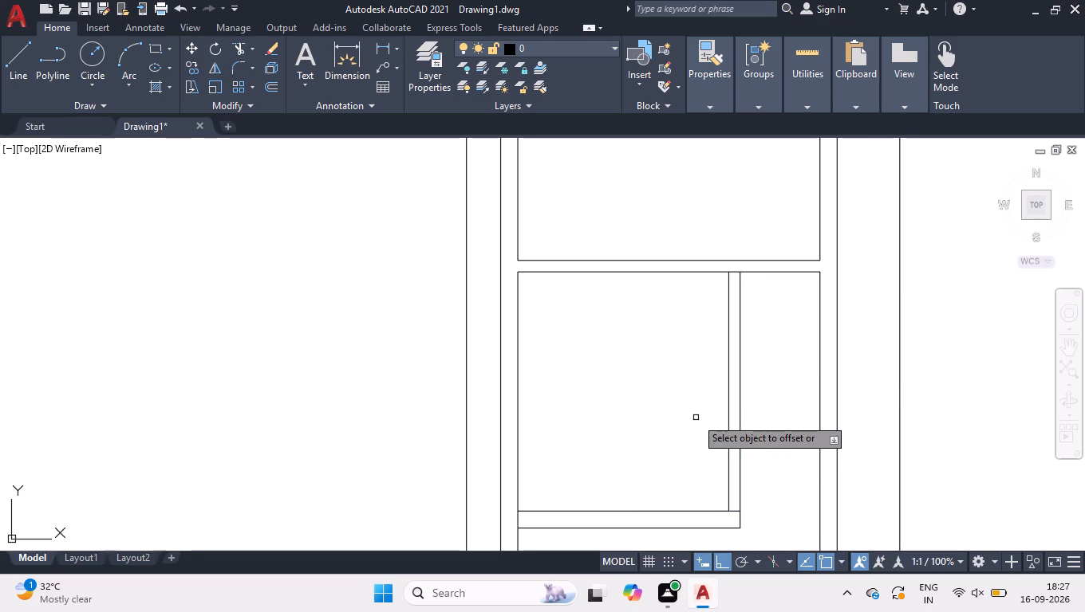
key(space)
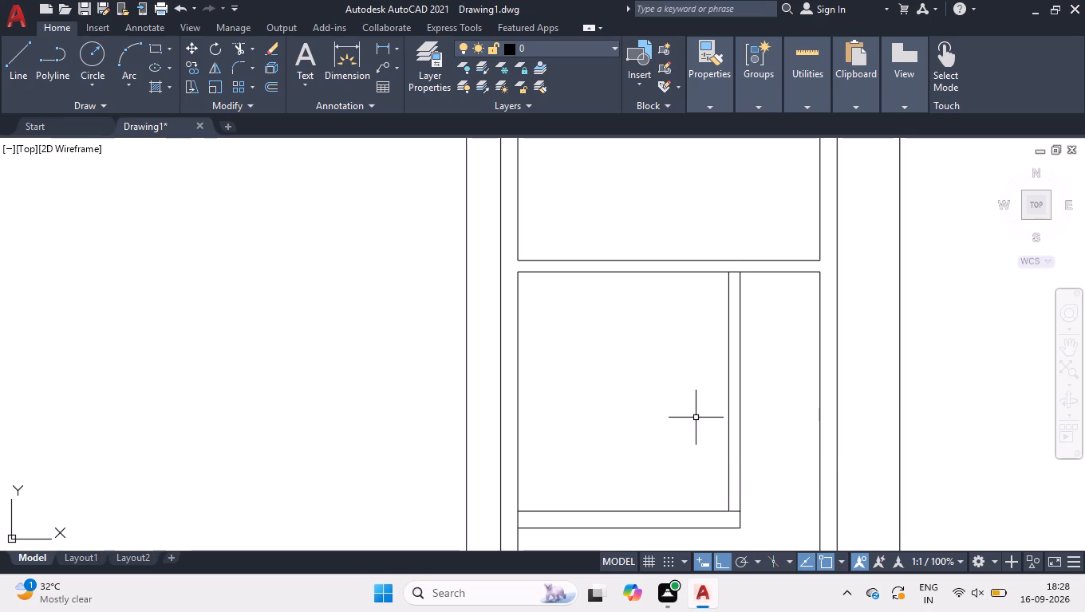
Trim the line pieces crossing the 6" partition at the cross wall junction and at the room's lower corner.
text(TR)
key(Return)
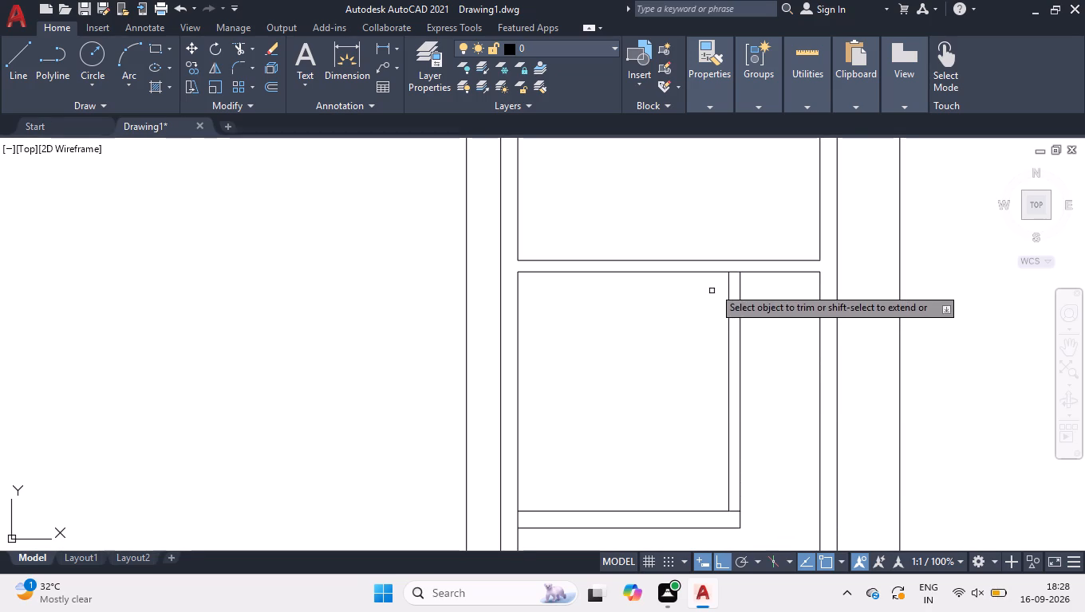
click(734, 268)
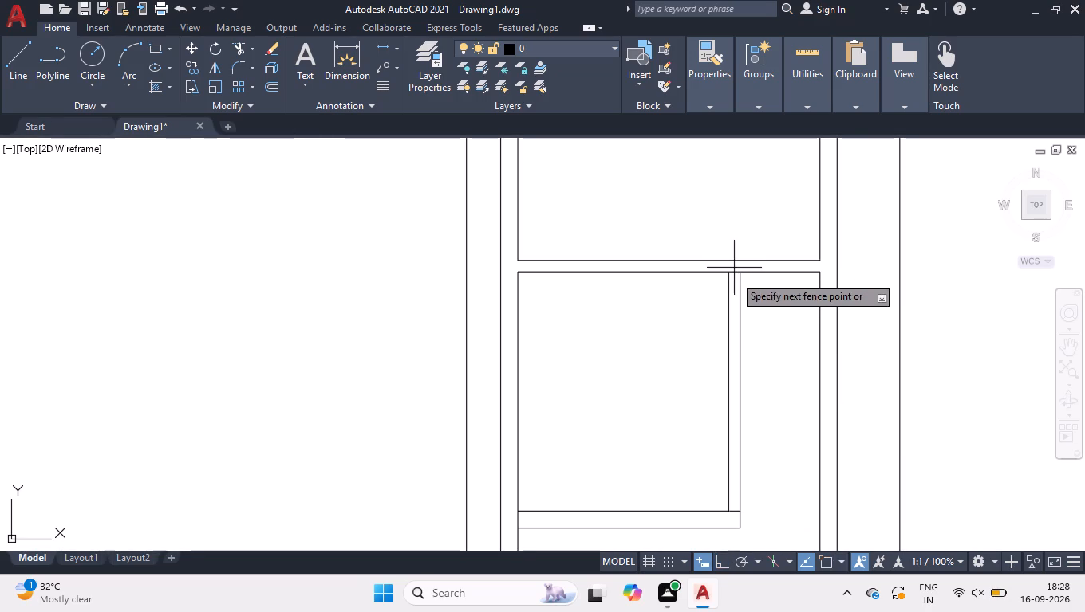
click(736, 520)
key(space)
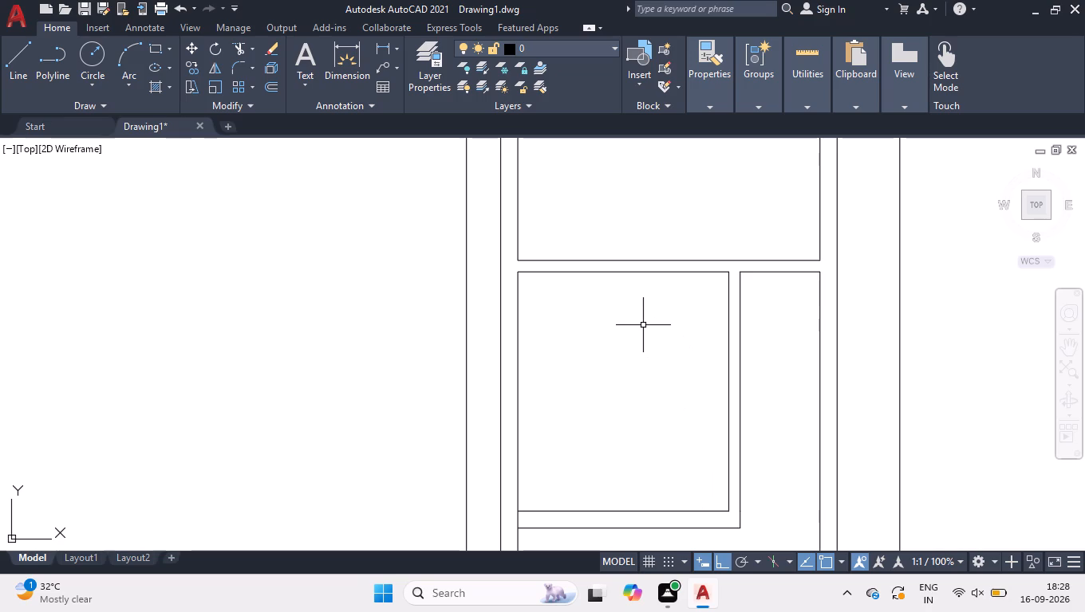
Draw lines from the room's upper right inner corner 4' down, 3' left, and back up to the cross wall.
scroll(689, 275, up, 1)
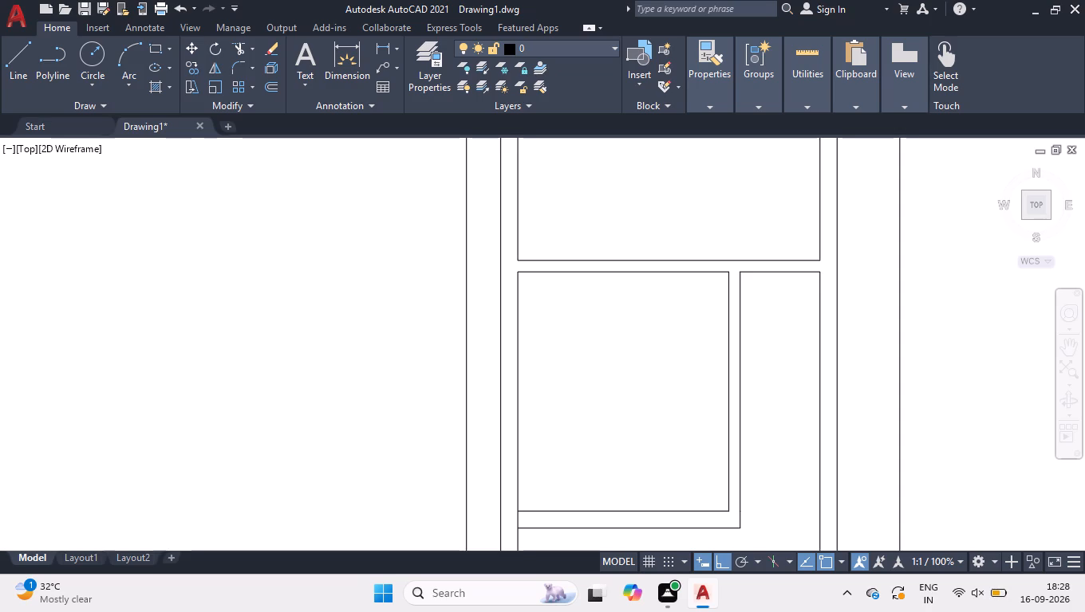
scroll(588, 301, down, 1)
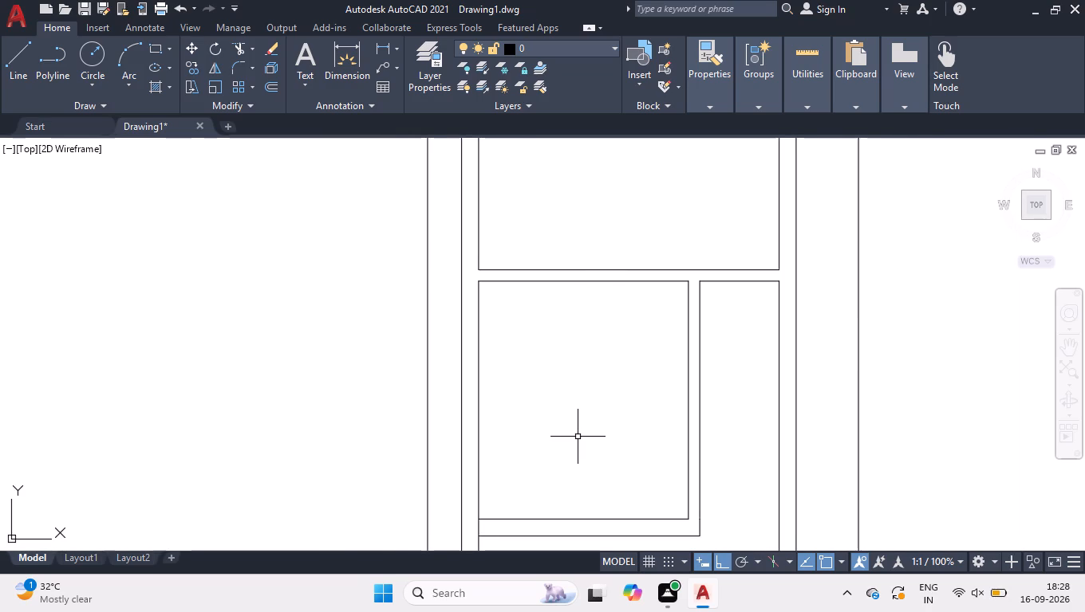
key(l)
key(Return)
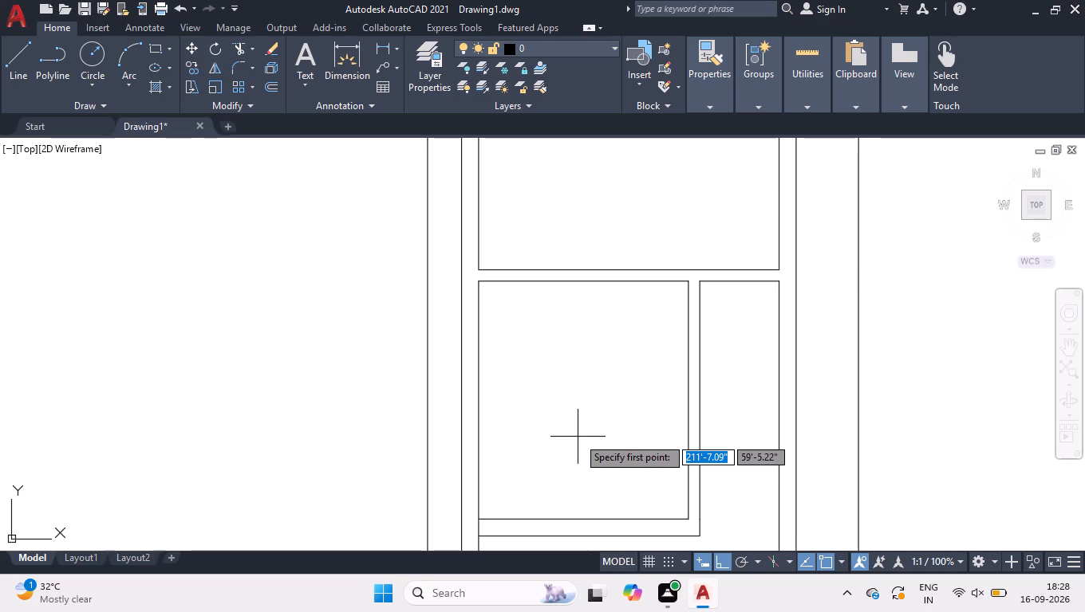
click(687, 279)
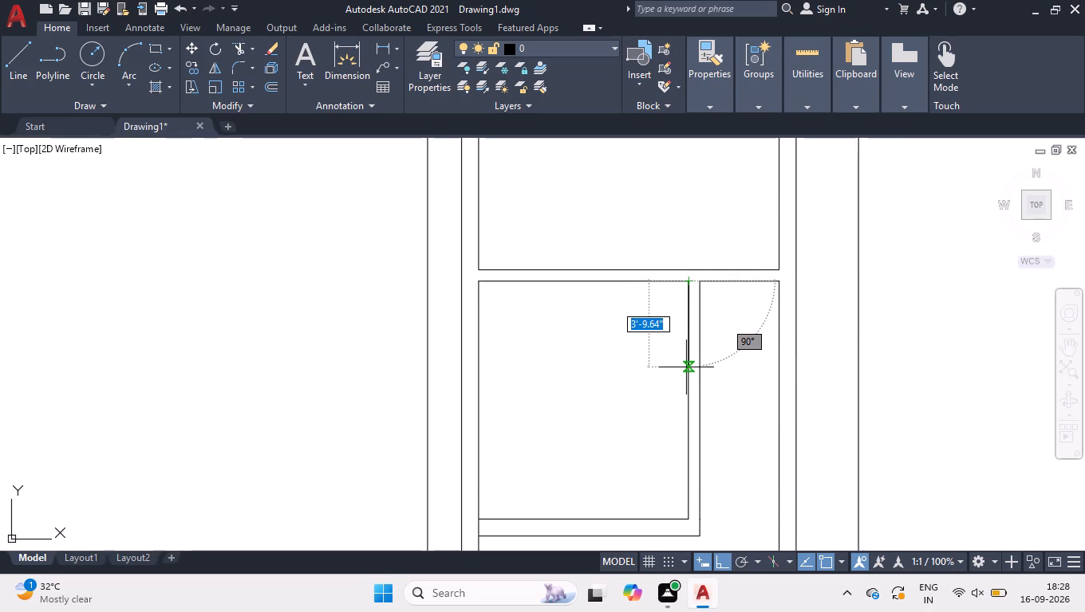
text(4')
key(Return)
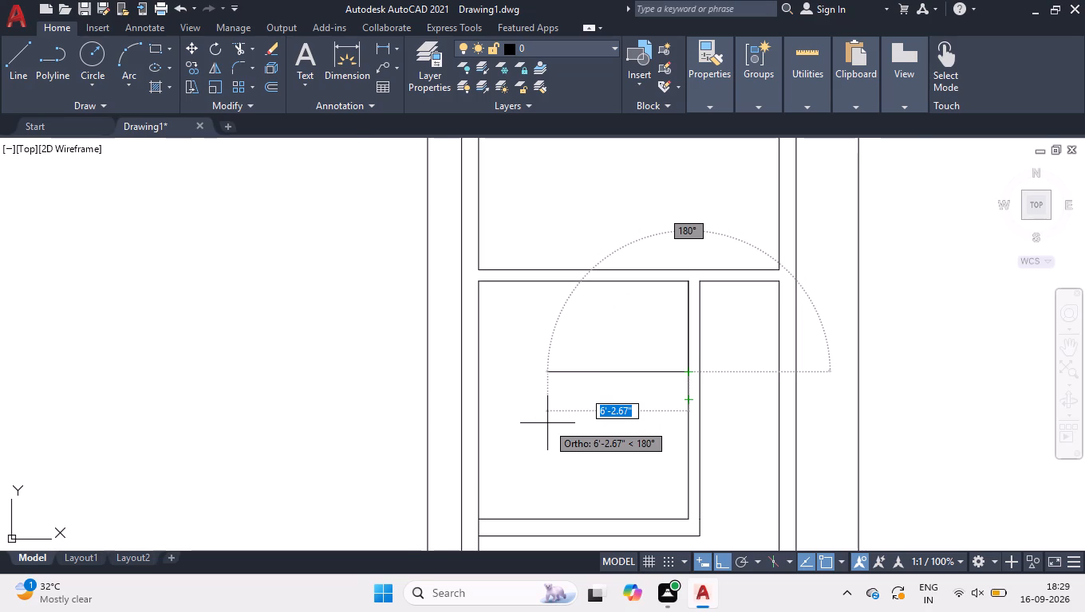
scroll(547, 423, up, 1)
text(3')
key(Return)
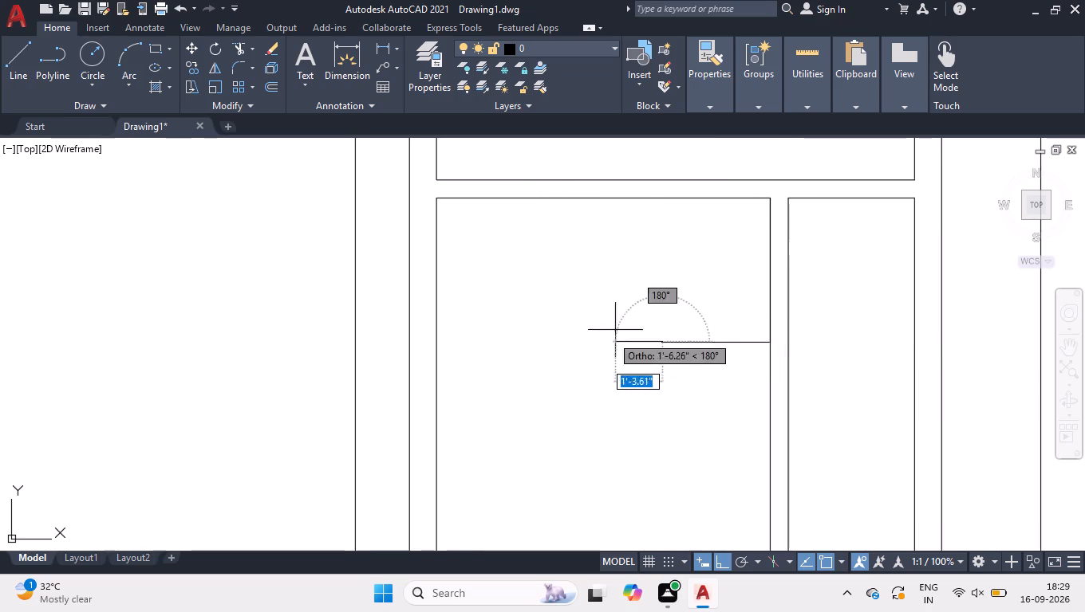
click(665, 198)
key(space)
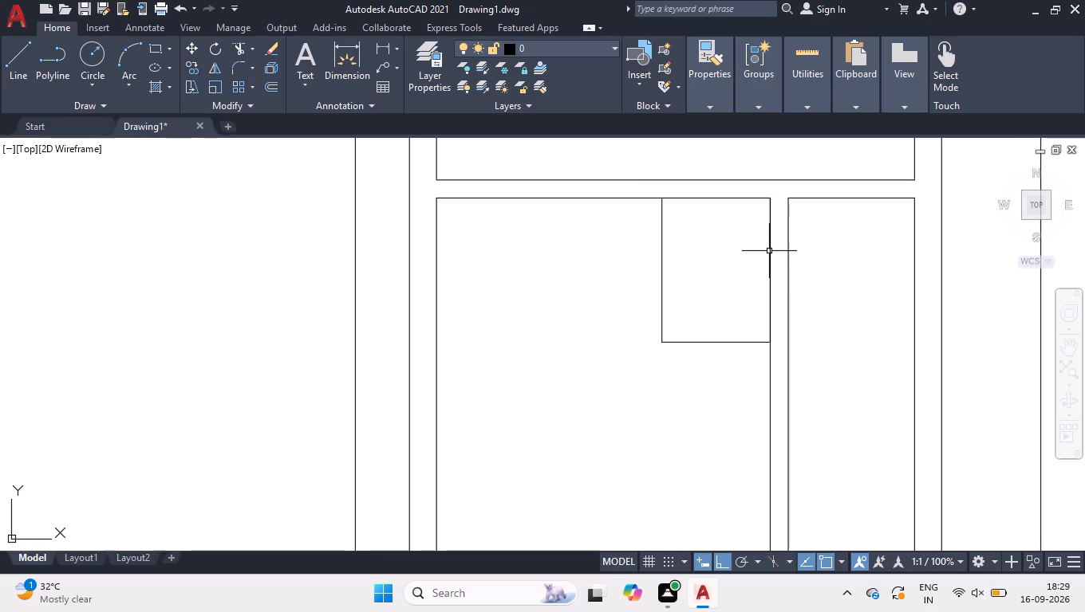
Erase the 4' line segment lying along the partition's inner face.
click(769, 251)
key(Delete)
Offset the small enclosure's left line and bottom line 6" outward.
text(OFF)
key(Return)
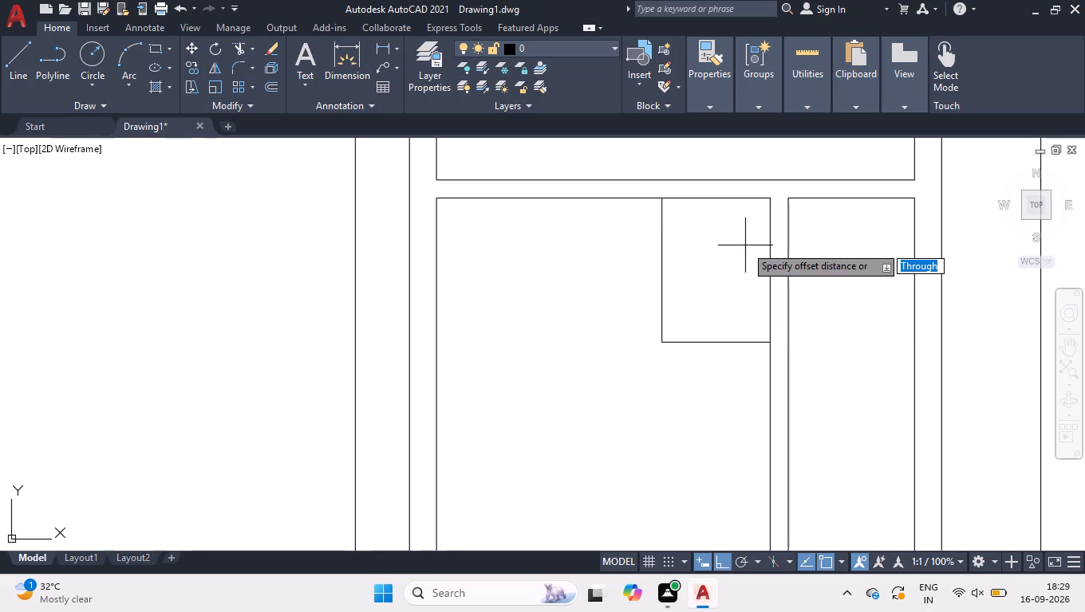
key(6)
key(Return)
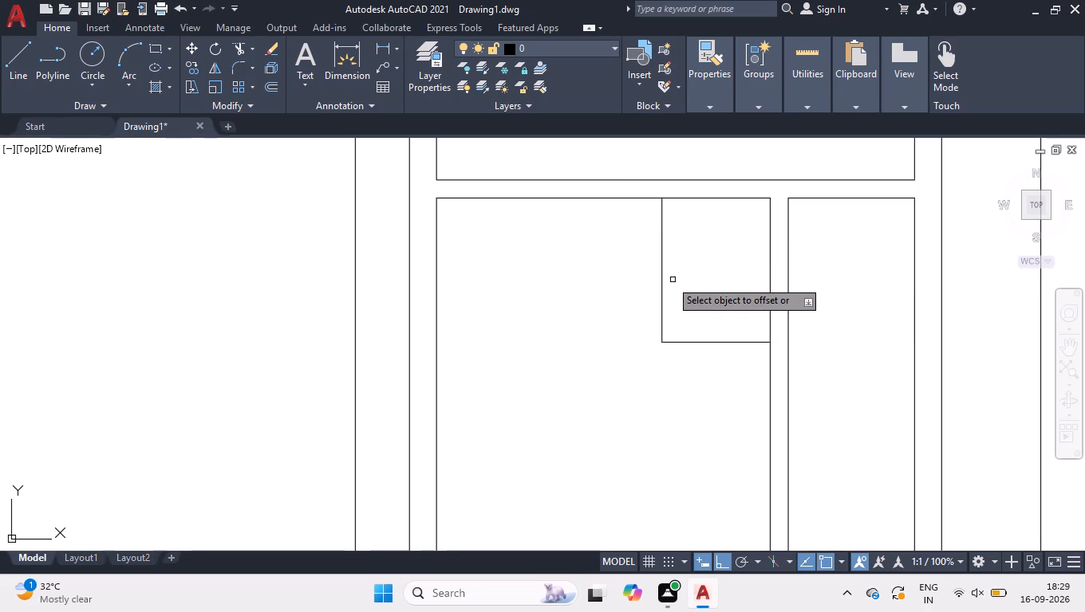
click(663, 280)
click(535, 284)
click(698, 341)
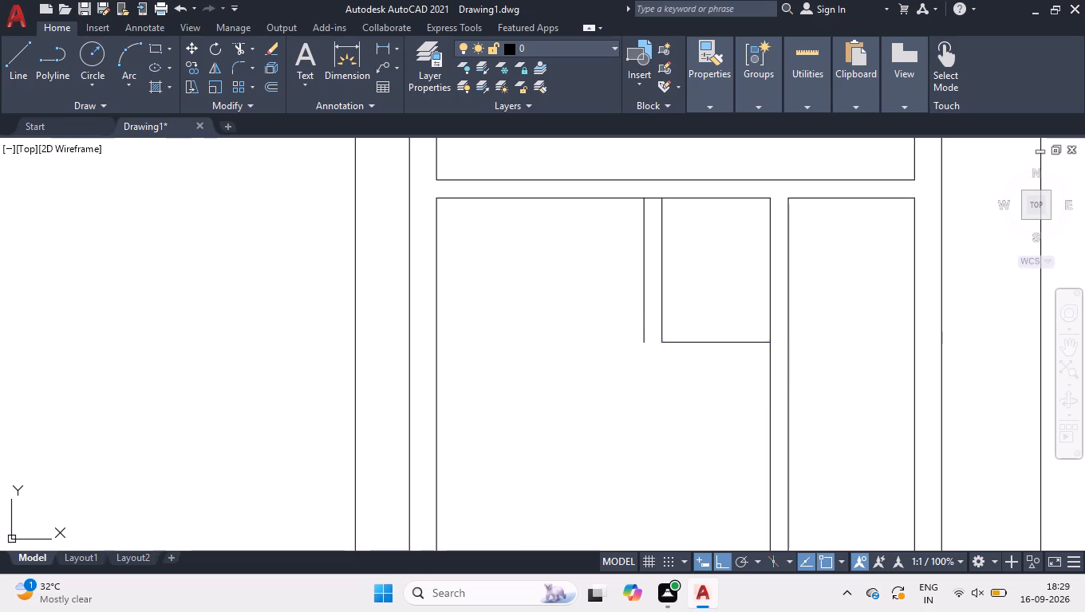
click(688, 373)
key(space)
Fillet the two offset lines into a sharp outer corner.
text(F)
key(space)
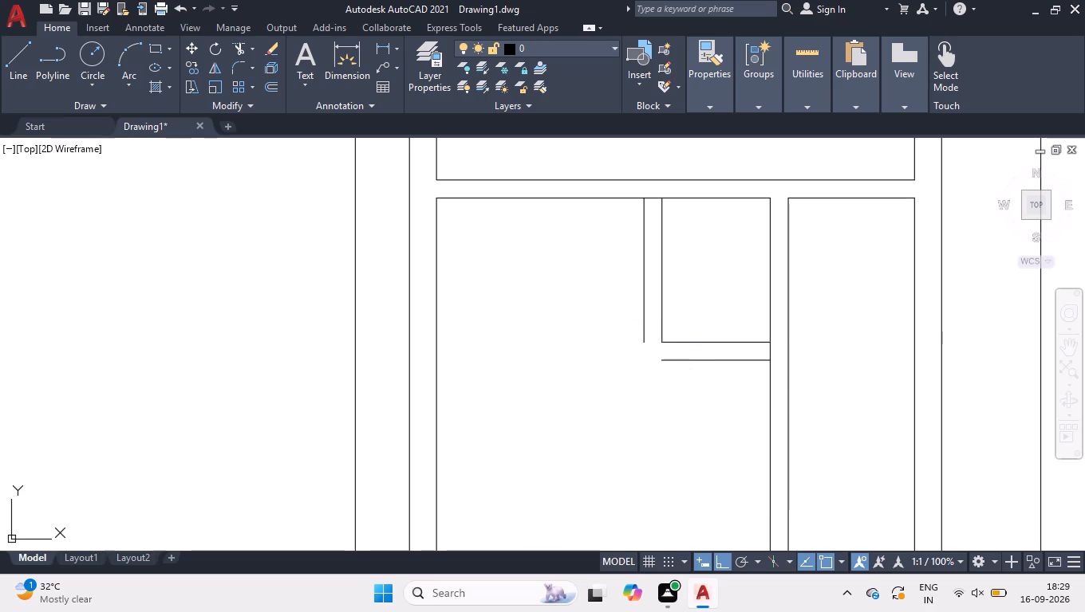
click(678, 363)
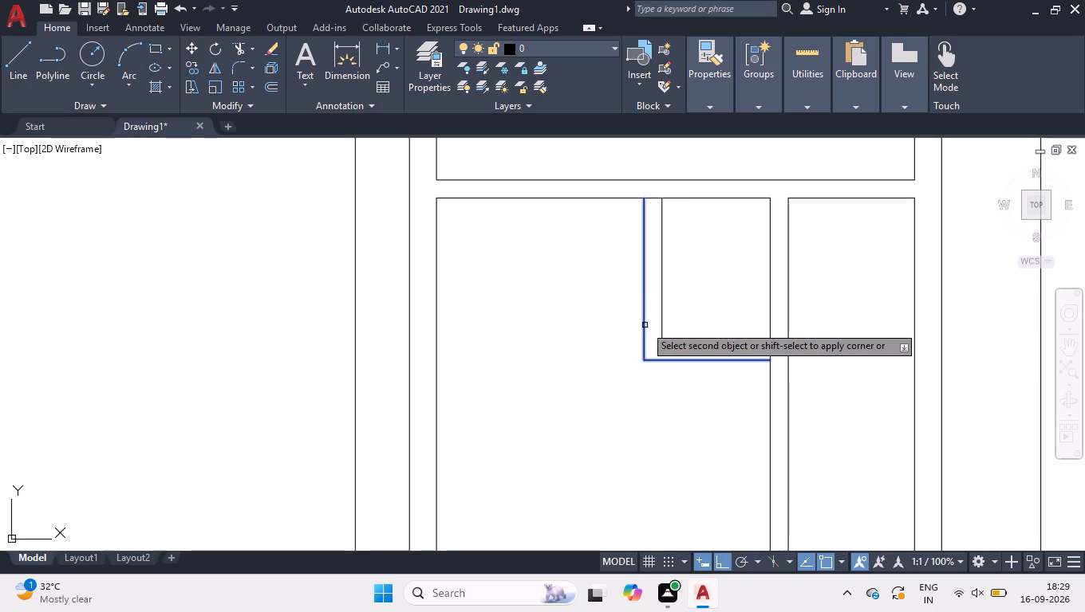
click(645, 324)
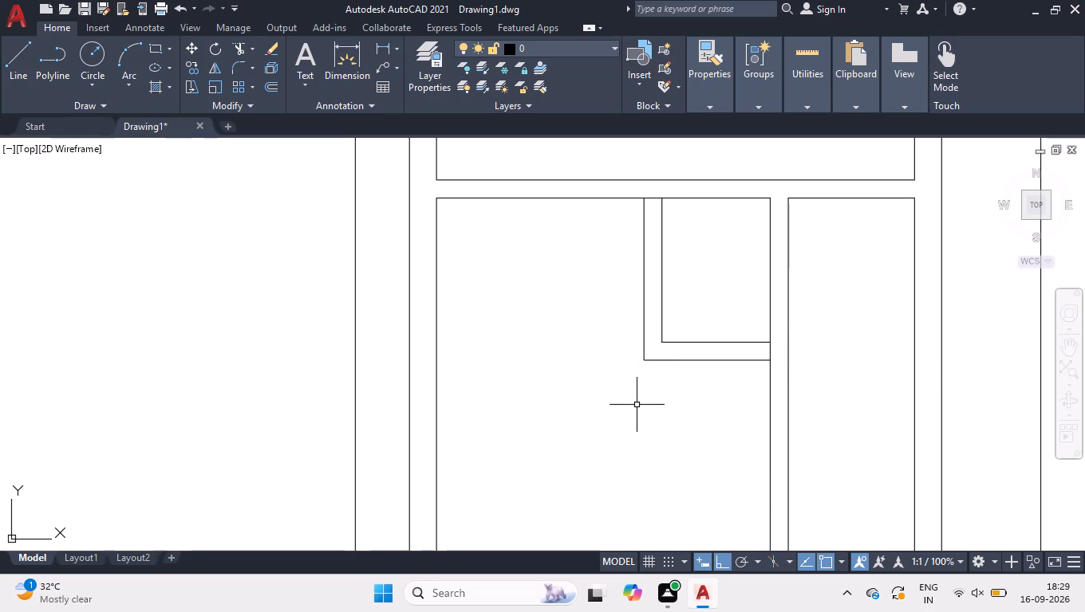
Stretch the upper end of the small enclosure's outer left line to the cross wall's upper edge.
click(645, 233)
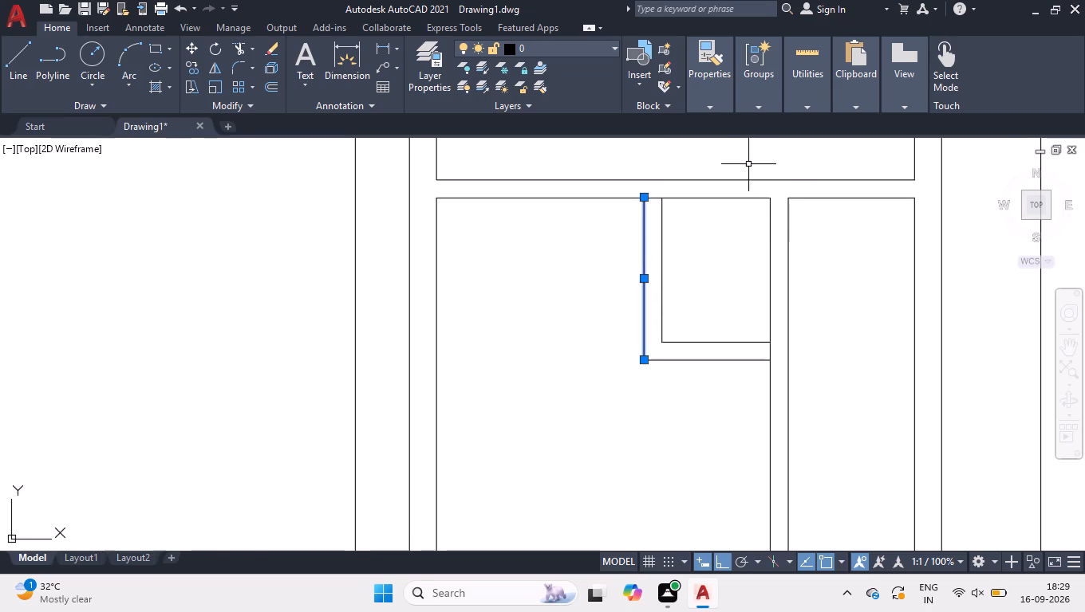
scroll(747, 163, up, 1)
click(578, 220)
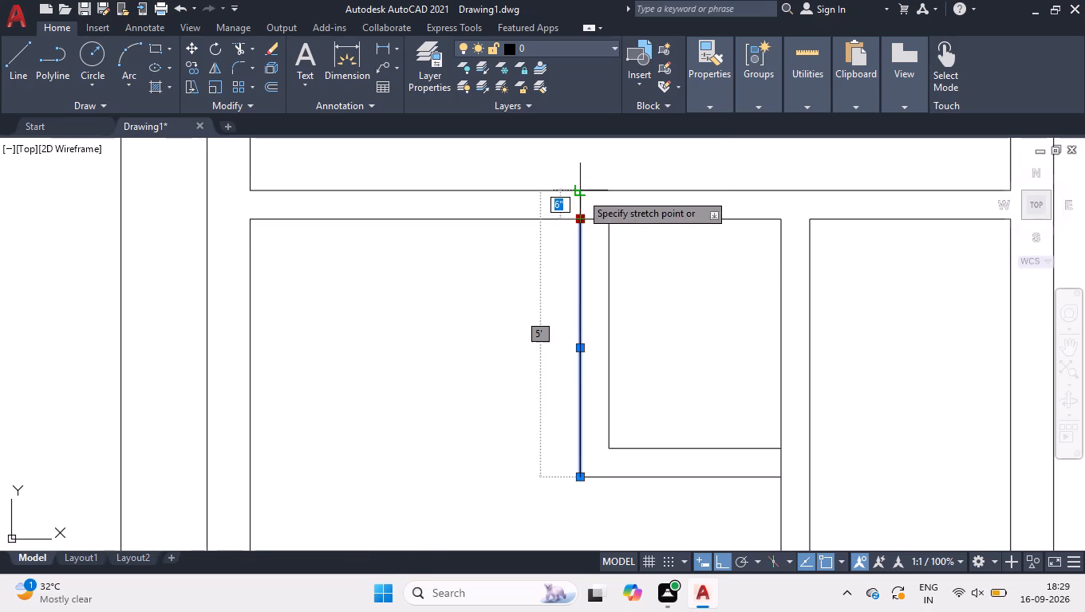
click(582, 191)
right_click(532, 309)
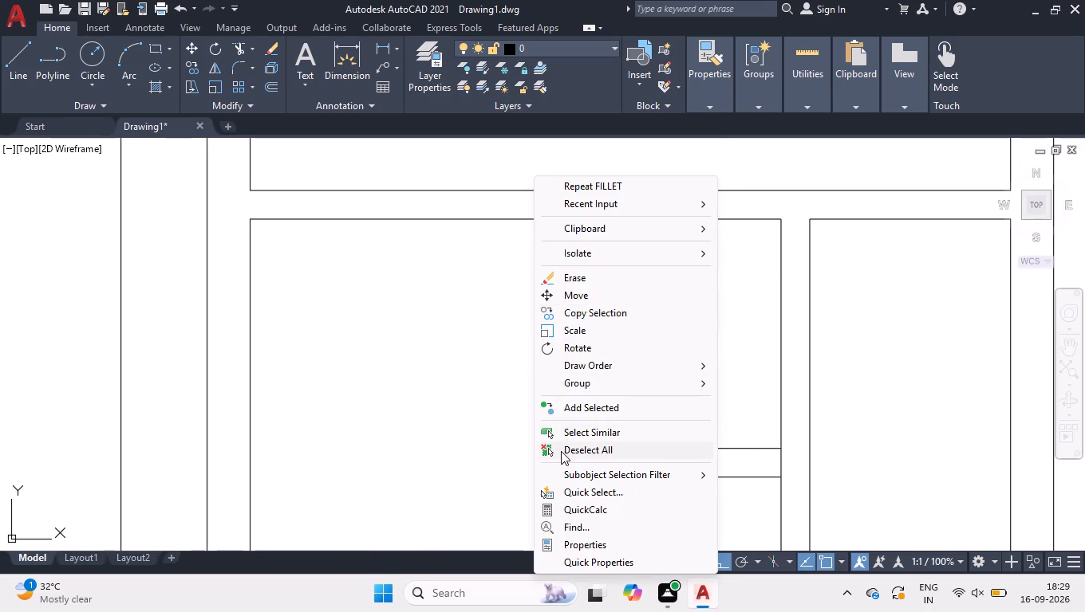
click(561, 451)
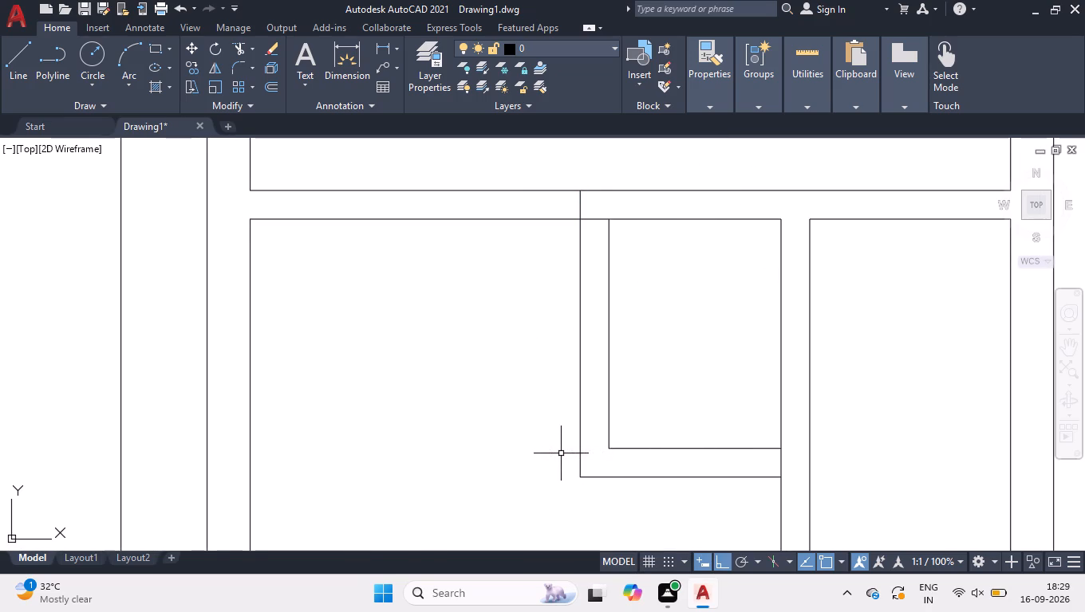
Trim the cross wall's lower edge between the two faces of the small enclosure's left wall.
text(TR)
key(Return)
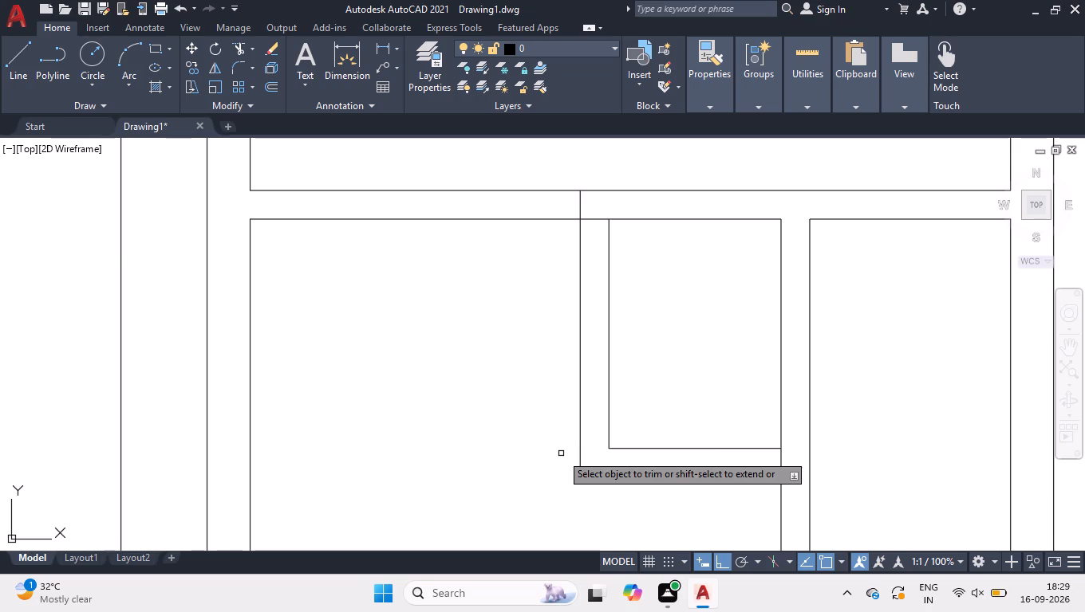
click(597, 210)
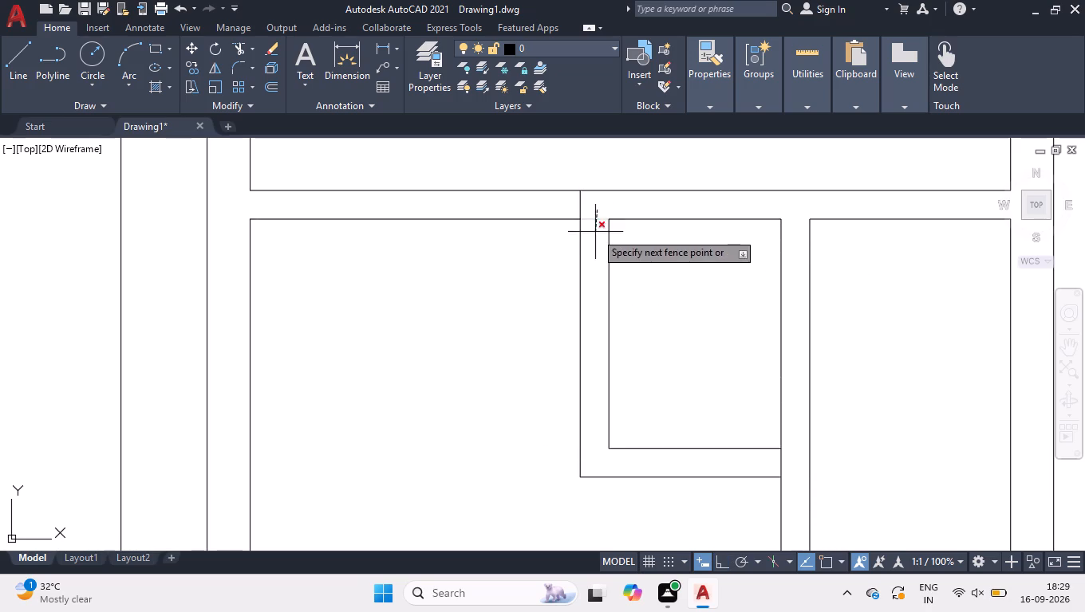
click(595, 233)
key(space)
Draw a vertical line across the cross wall above the small enclosure, near its upper left inner corner.
scroll(598, 249, down, 2)
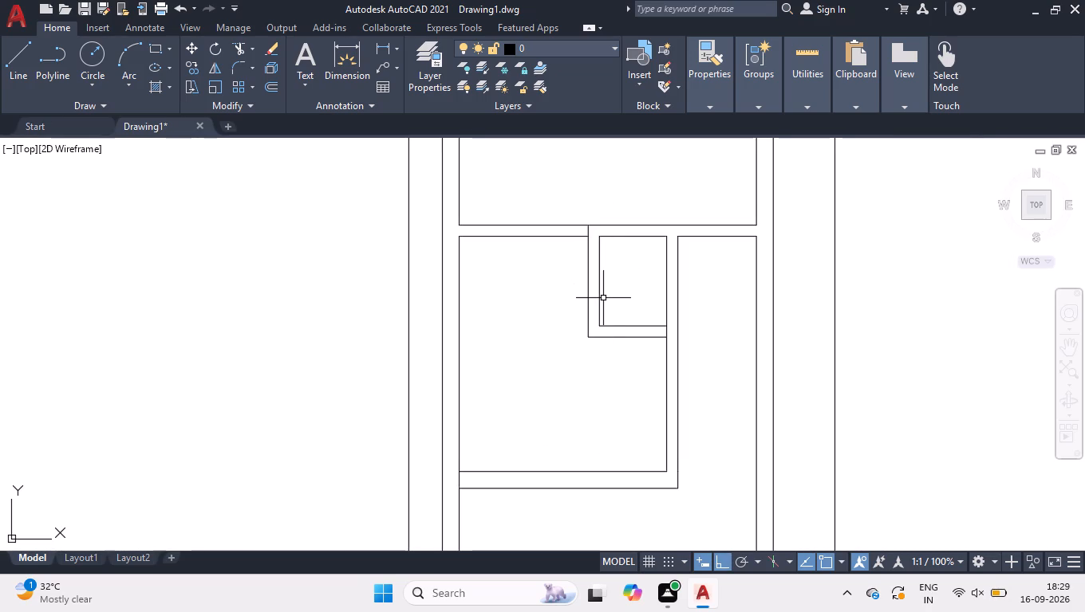
key(l)
key(Return)
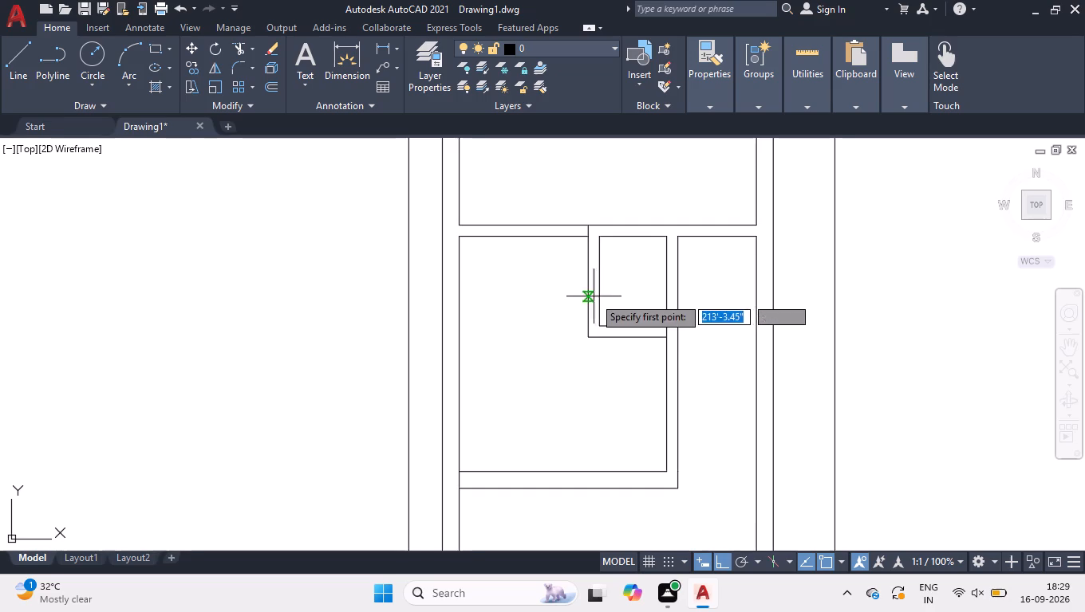
scroll(600, 272, up, 3)
scroll(594, 231, down, 3)
scroll(608, 174, up, 1)
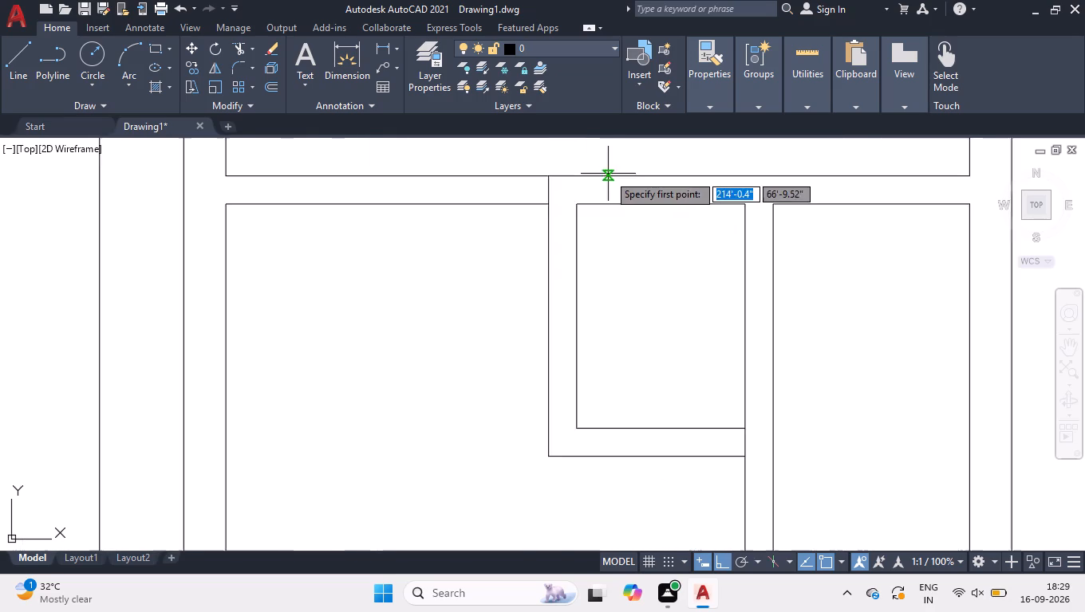
scroll(608, 174, up, 1)
click(584, 224)
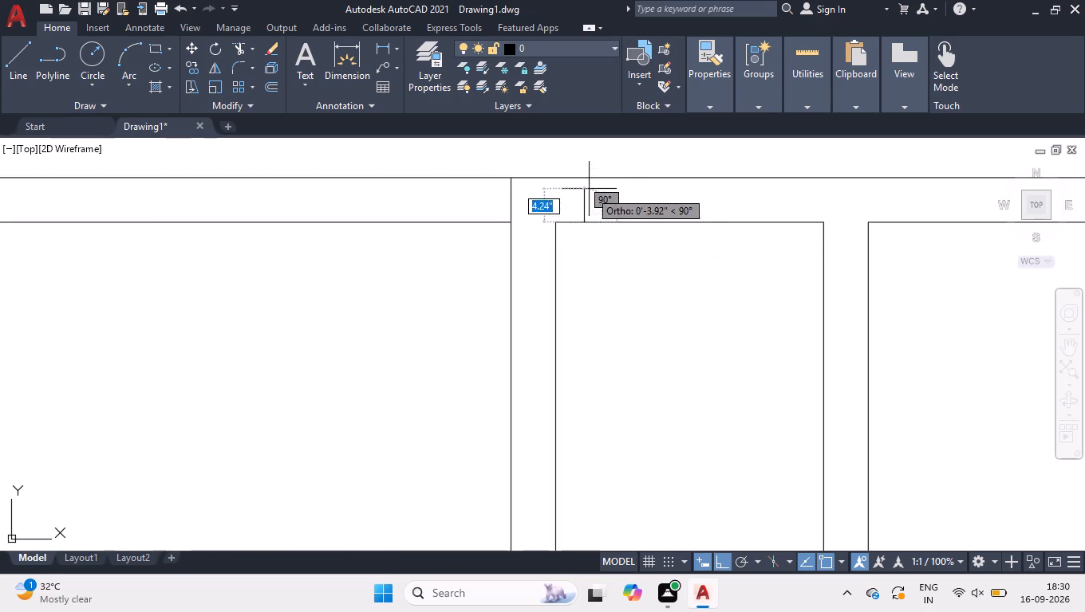
click(581, 178)
key(space)
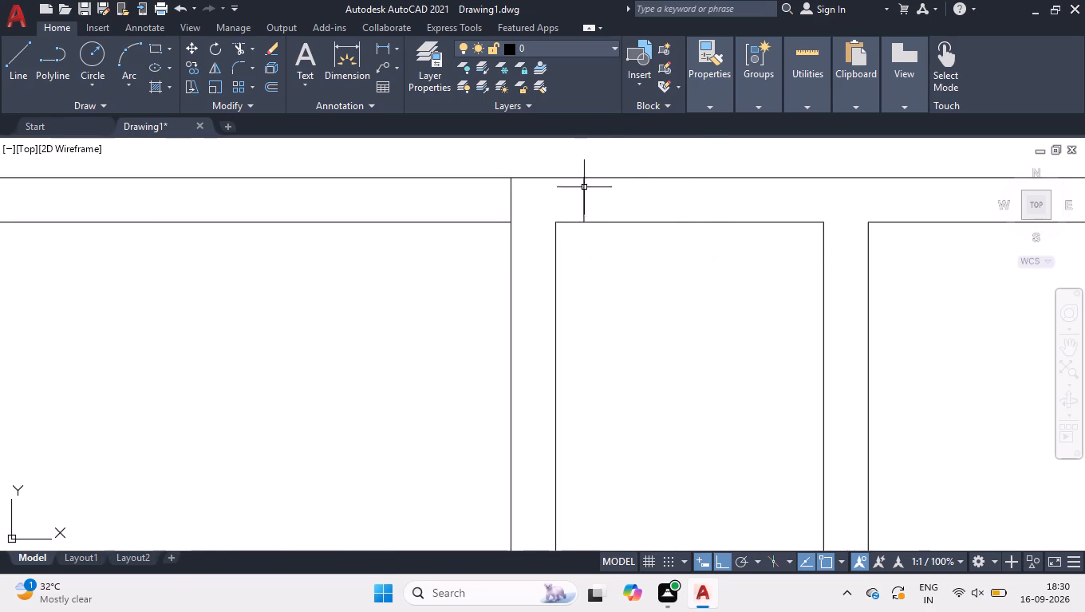
Offset the short line across the cross wall 2'6" to the right to mark the opening's other side.
text(OFF)
key(Return)
text(2'6)
key(Return)
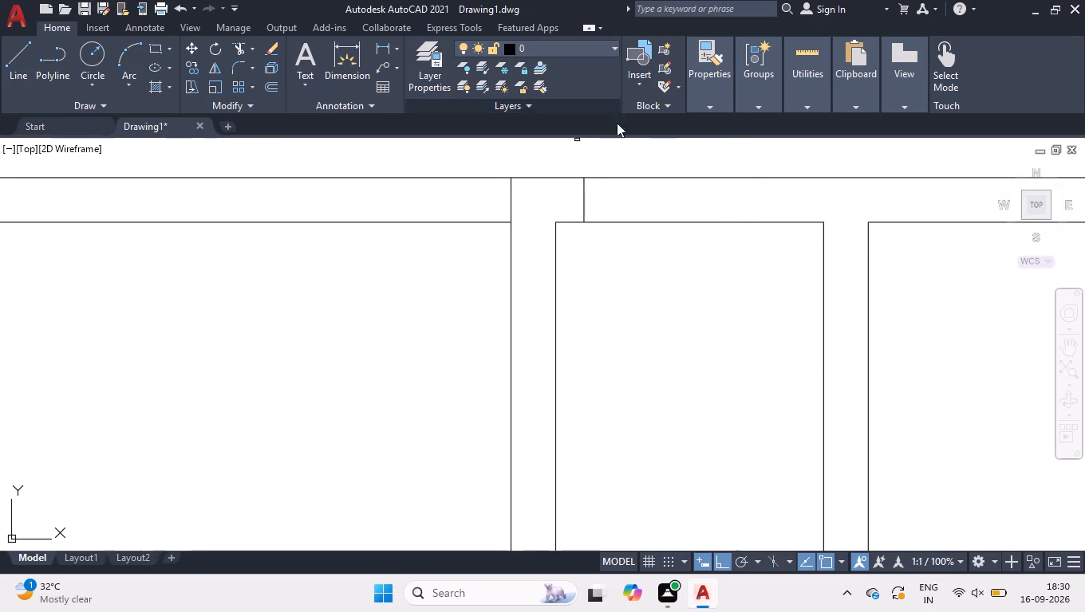
click(584, 195)
click(663, 208)
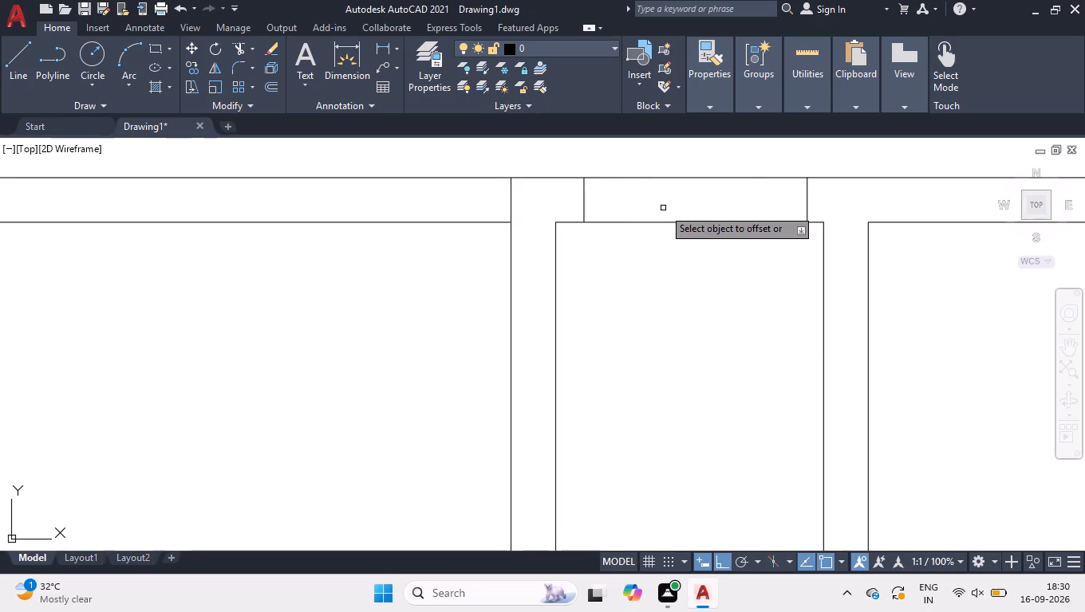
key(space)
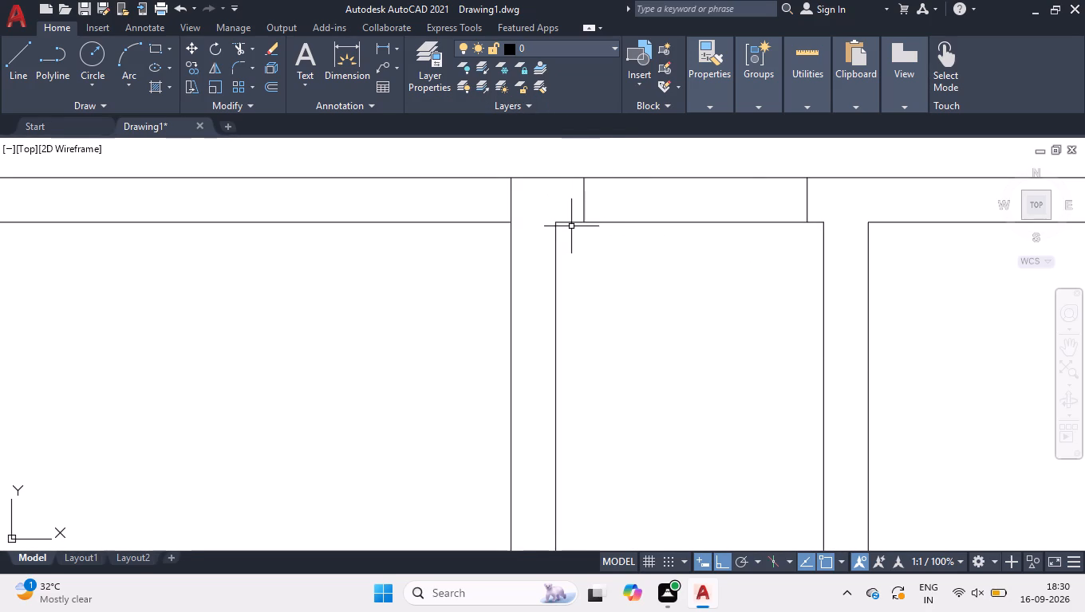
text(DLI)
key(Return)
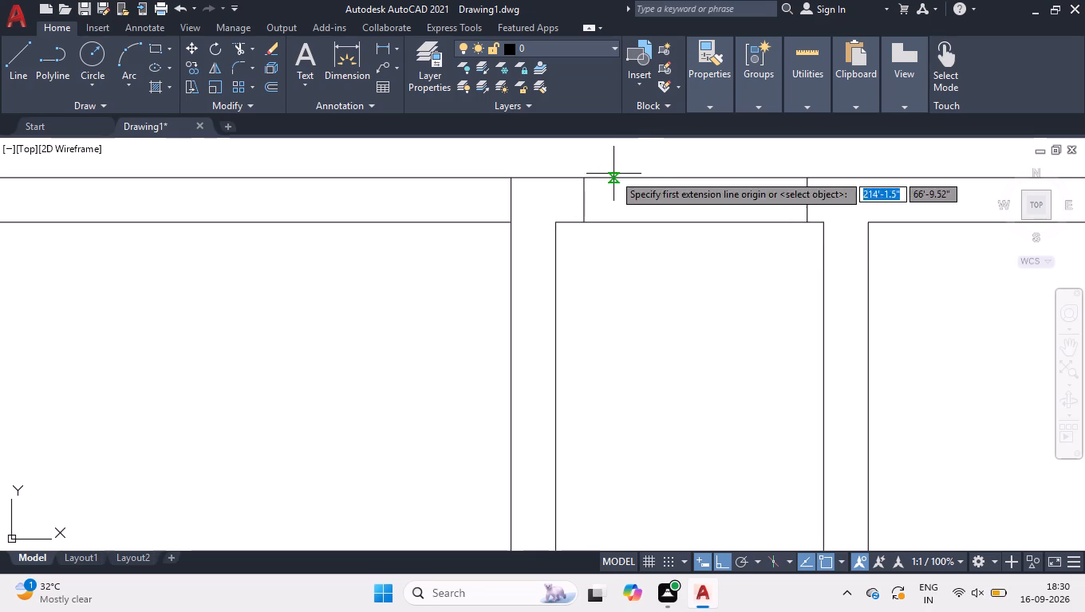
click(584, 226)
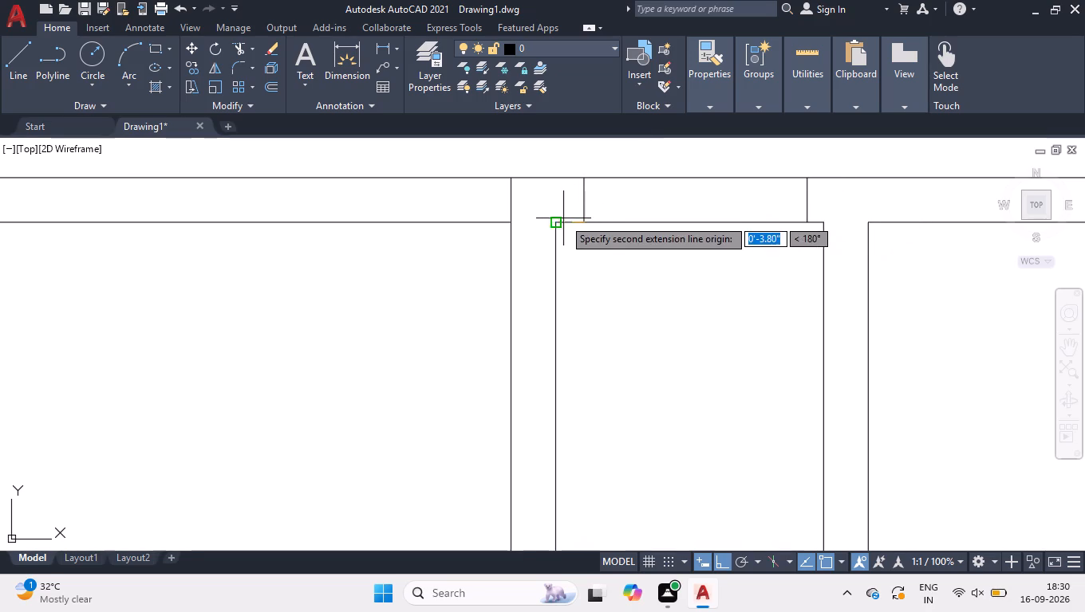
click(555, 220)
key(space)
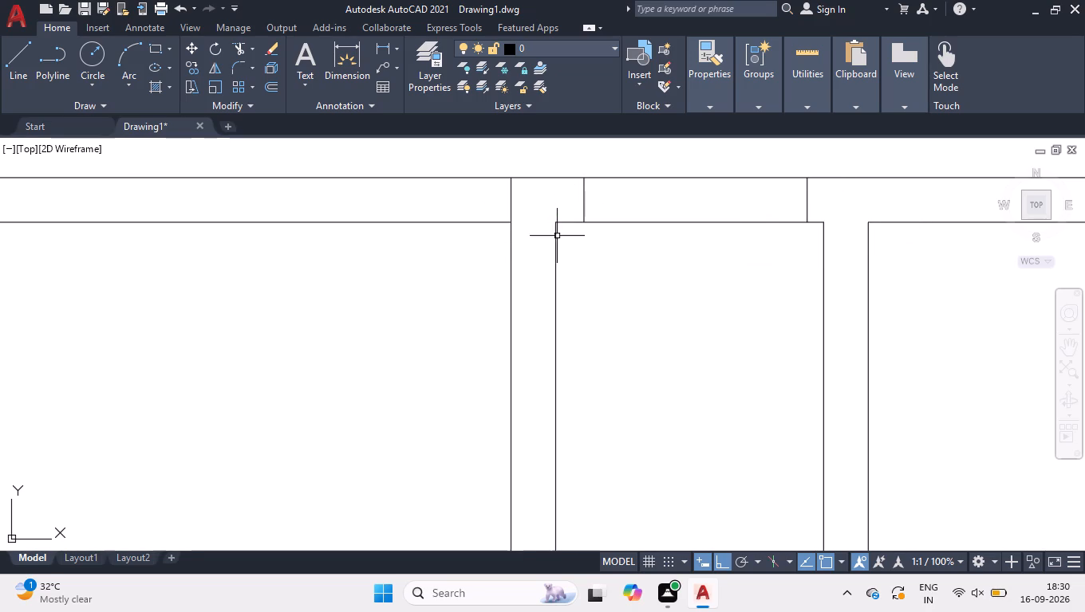
Modify the ISO-25 dimension style's primary units to Engineering format with 0'-0.0" precision.
key(d)
key(Return)
click(684, 257)
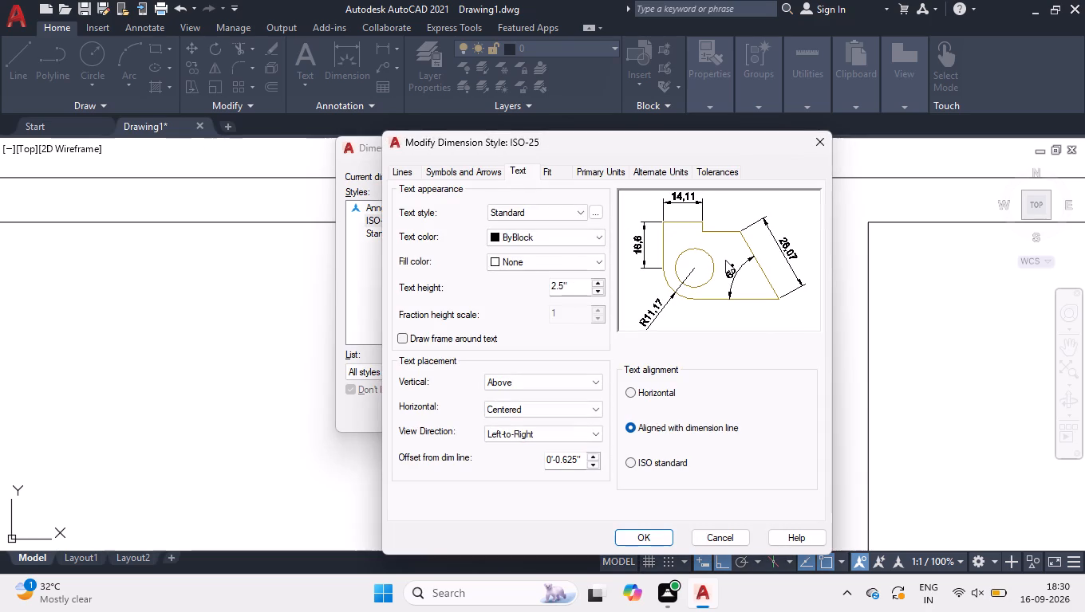
click(601, 175)
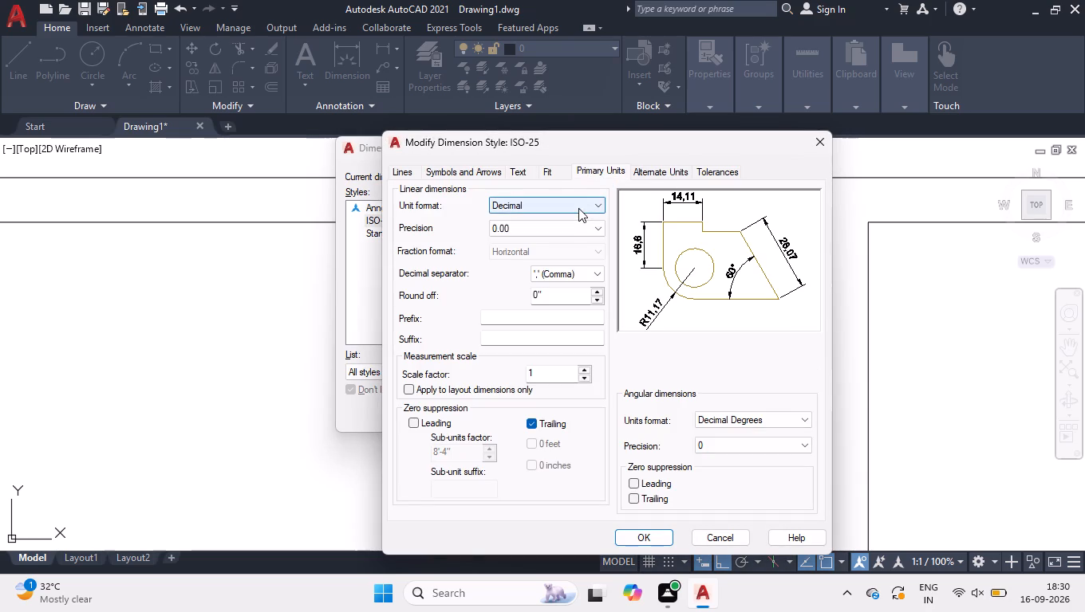
click(578, 206)
click(556, 240)
click(554, 233)
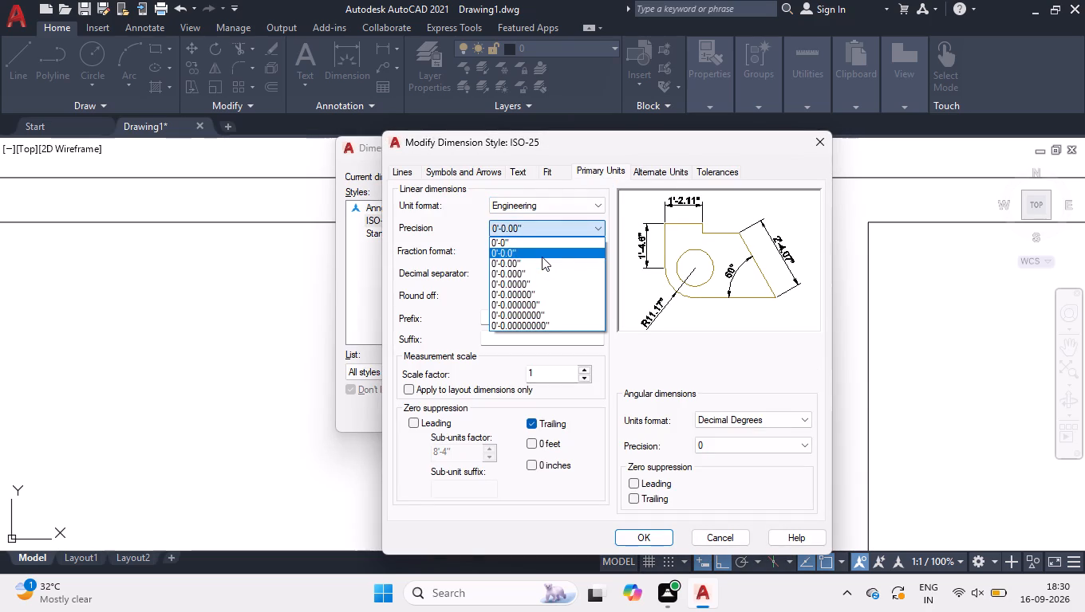
click(542, 257)
click(657, 542)
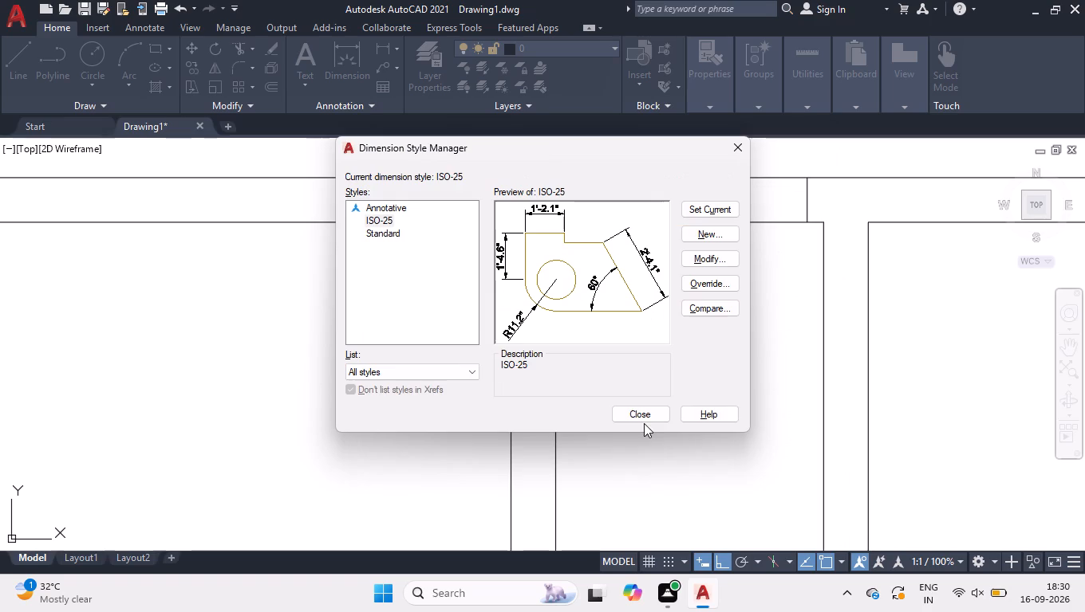
click(644, 423)
click(644, 412)
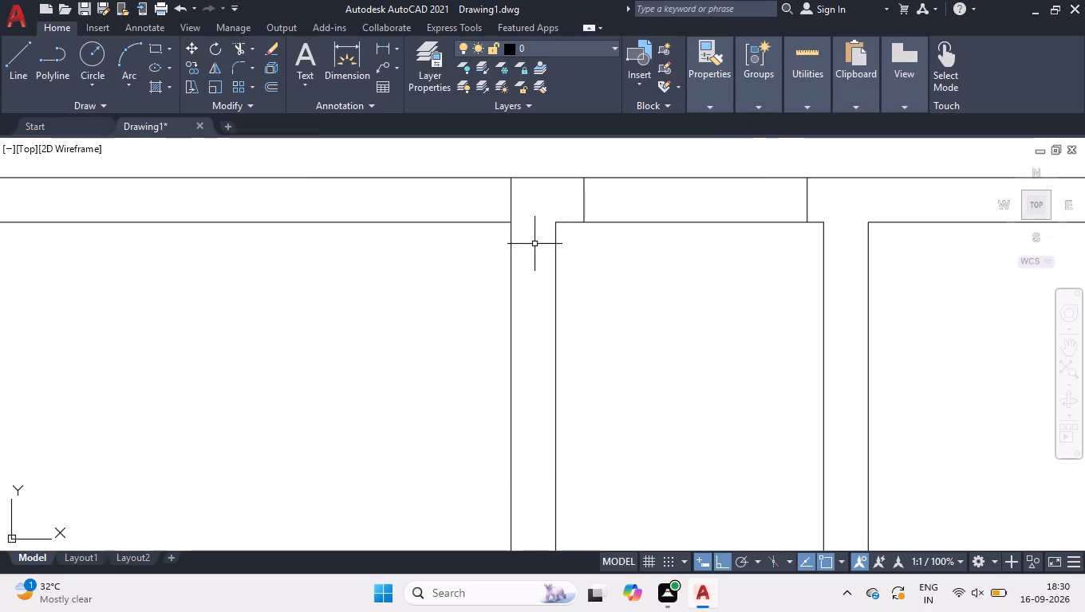
Dimension the gap between the small enclosure's upper left inner corner and the opening's left line.
text(DLI)
key(Return)
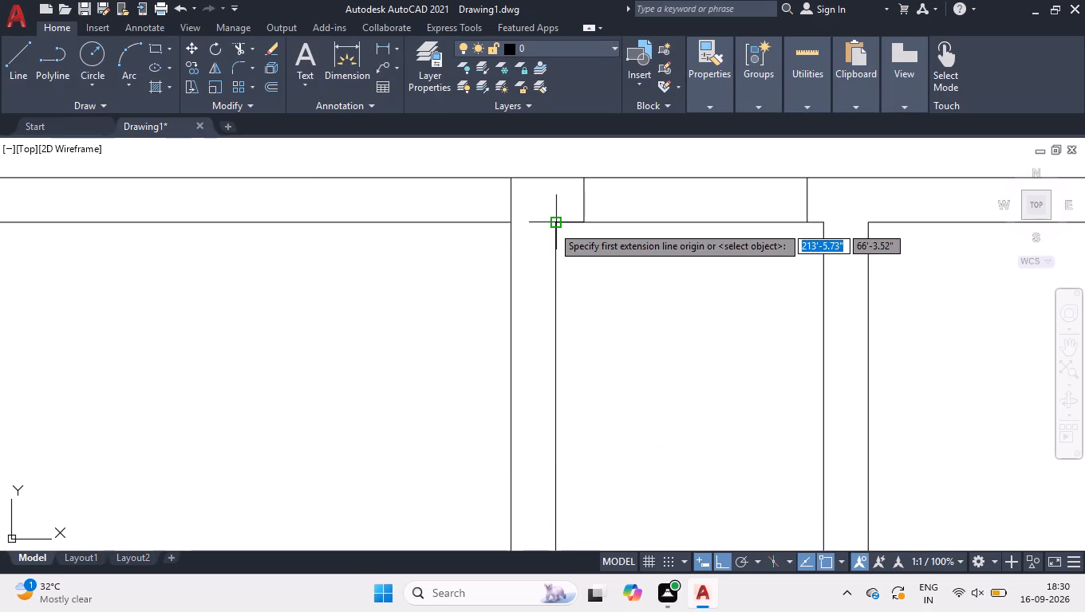
click(556, 224)
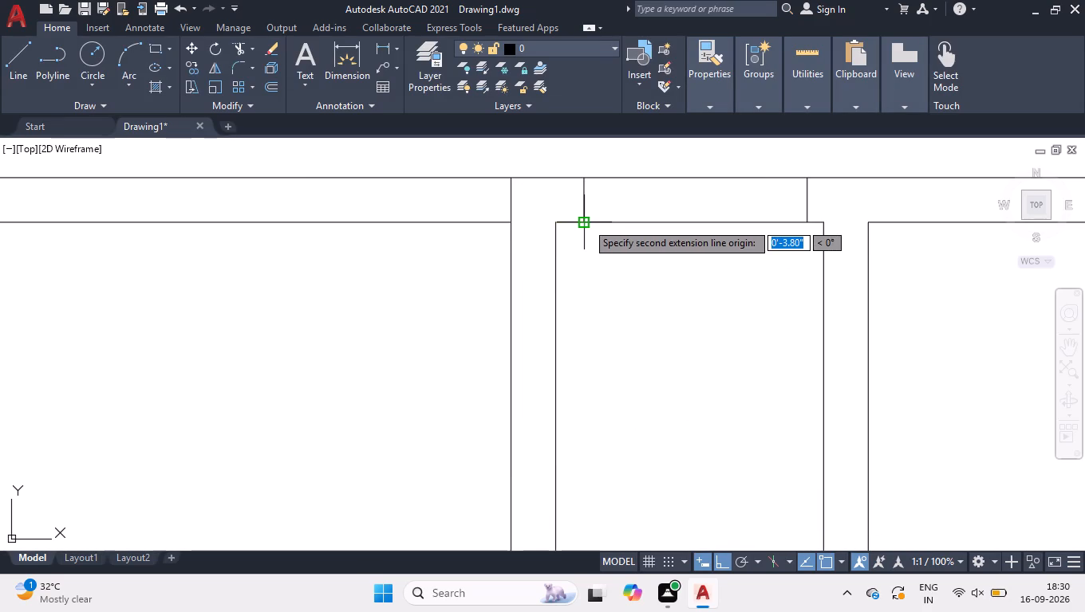
click(586, 222)
click(596, 262)
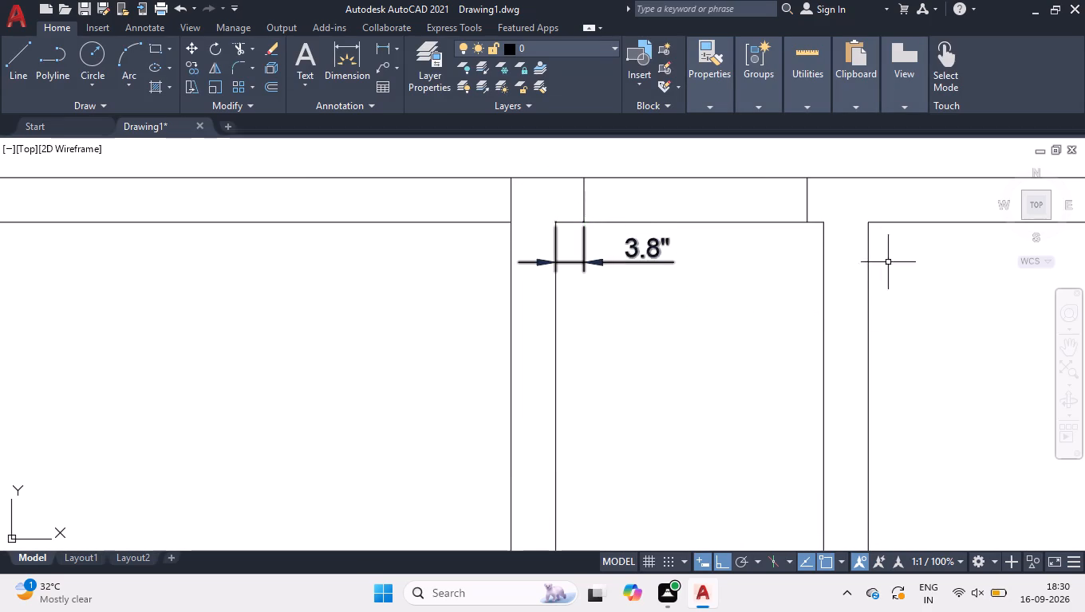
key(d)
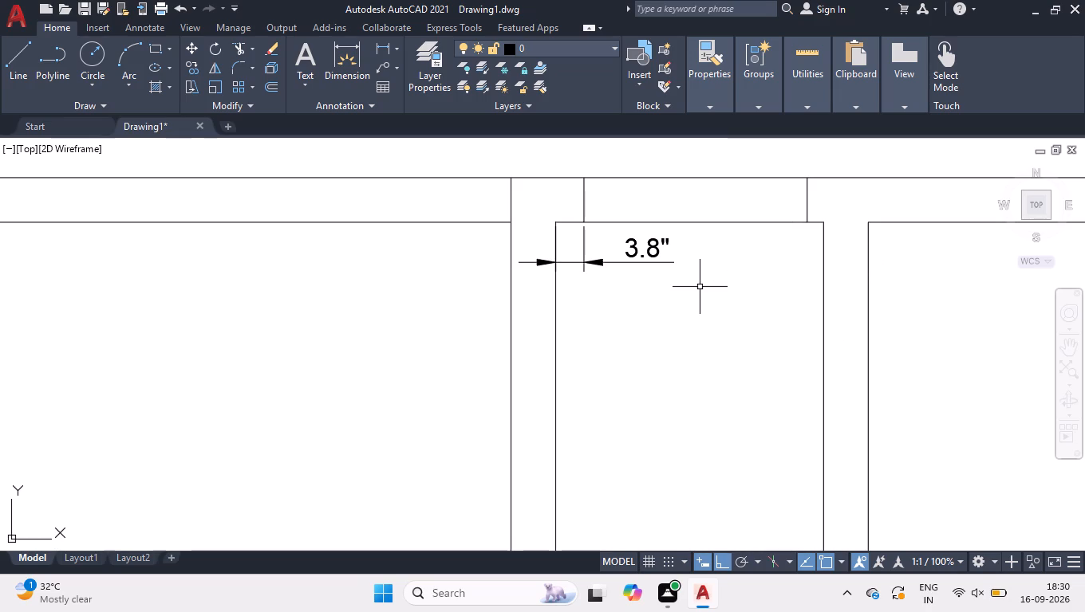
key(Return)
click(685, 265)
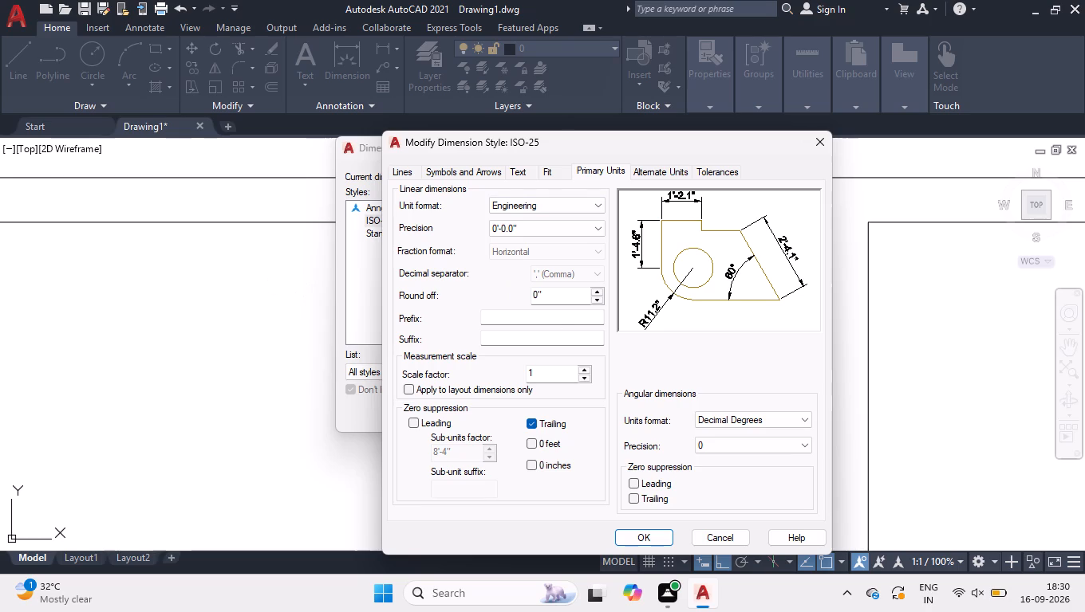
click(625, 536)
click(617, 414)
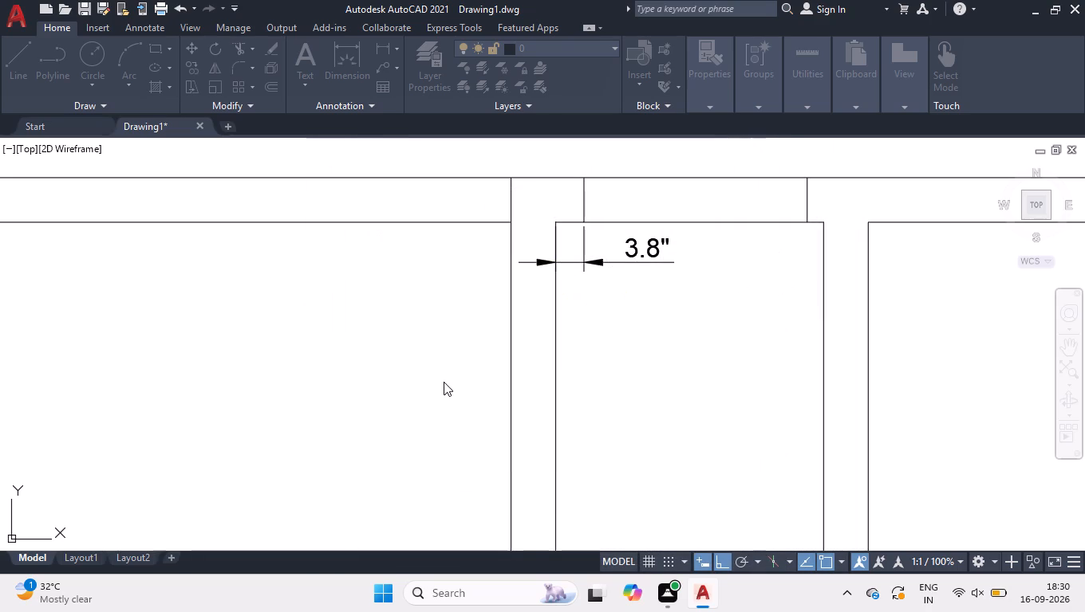
Dimension the gap between the small enclosure's upper right inner corner and the opening's right line.
scroll(526, 353, down, 1)
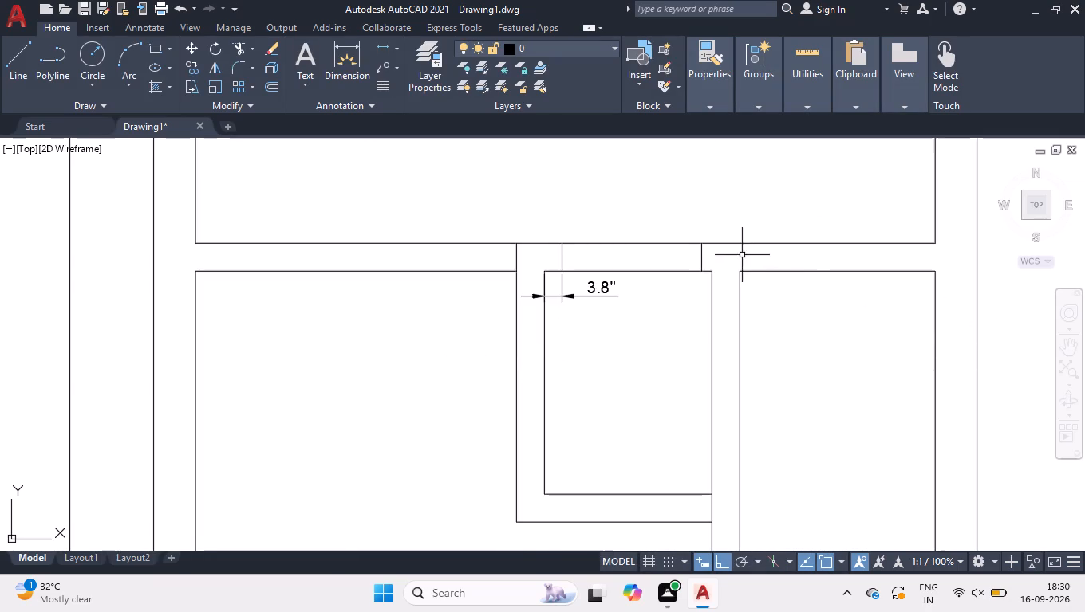
scroll(716, 275, up, 3)
text(DLI)
key(Return)
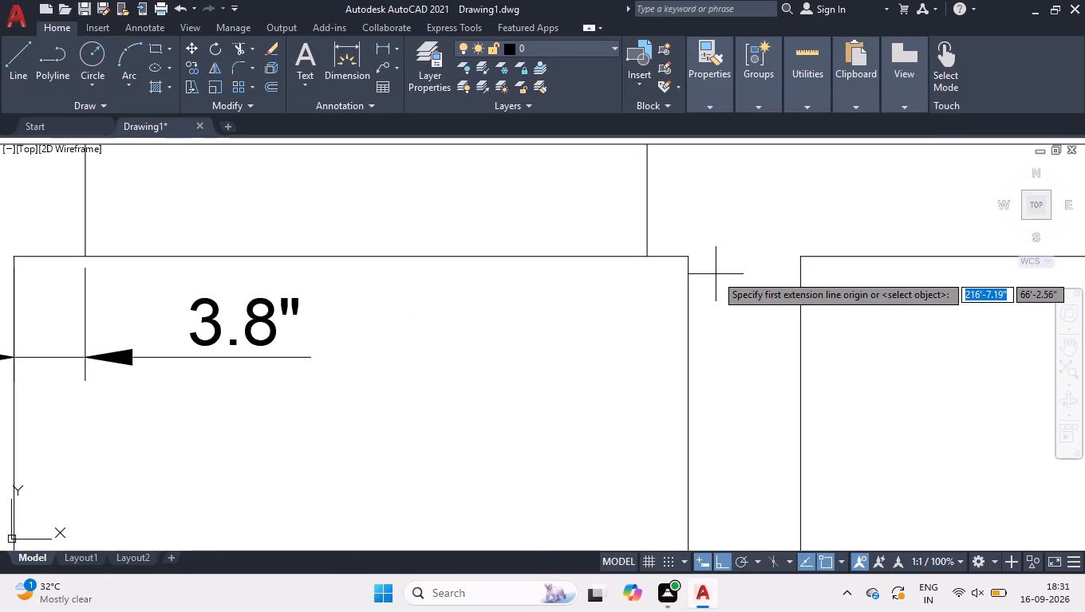
click(690, 259)
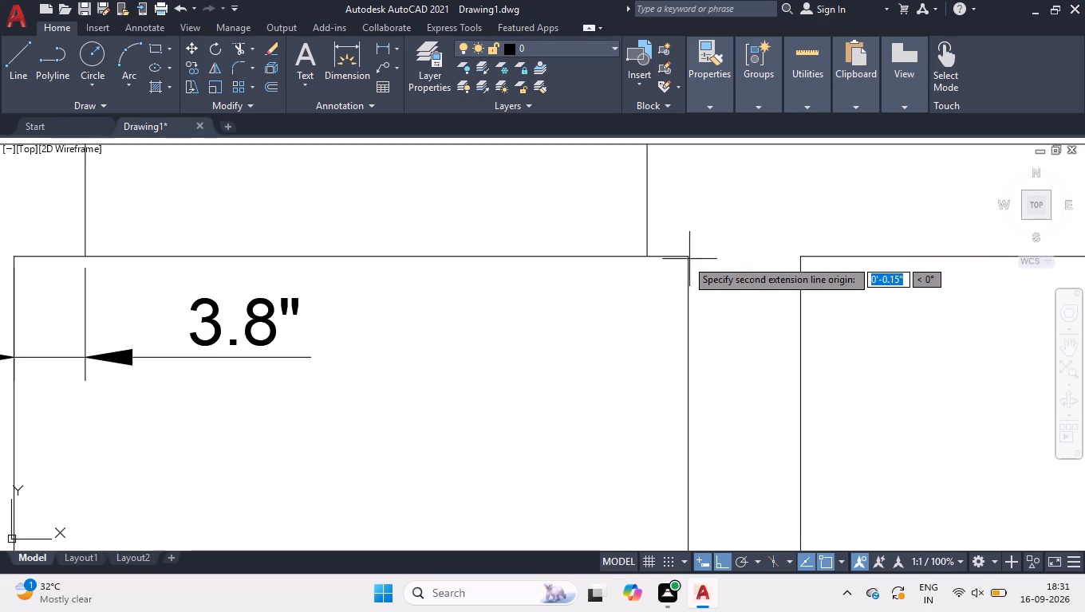
click(650, 254)
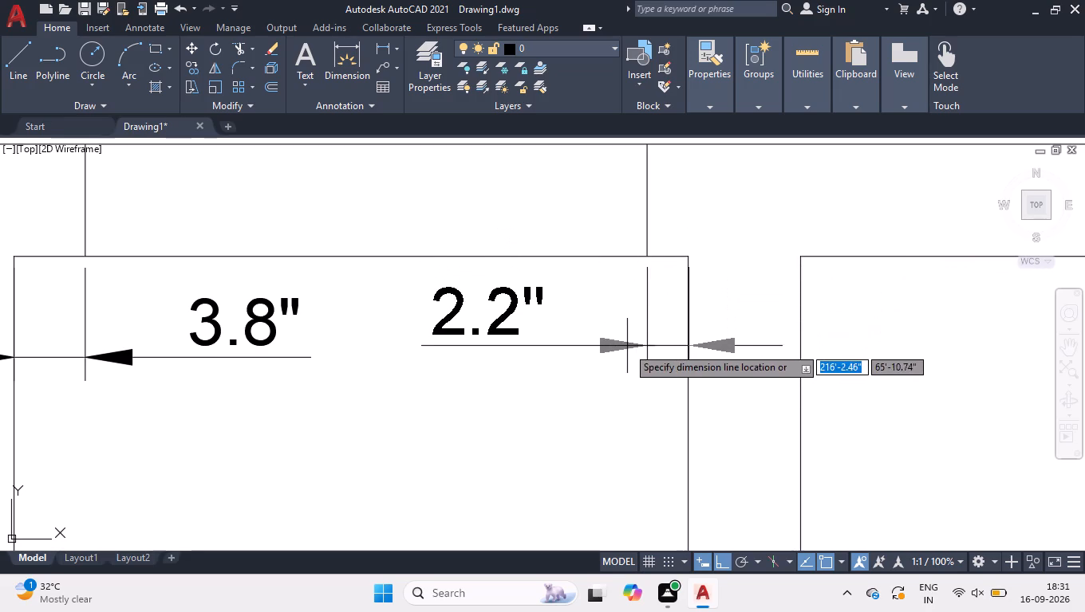
click(621, 369)
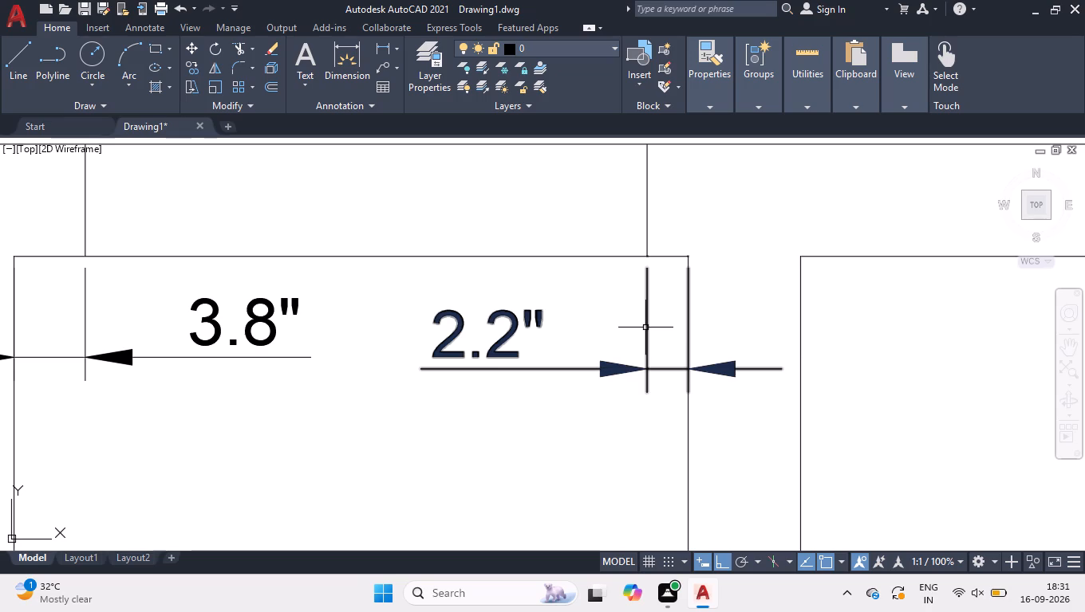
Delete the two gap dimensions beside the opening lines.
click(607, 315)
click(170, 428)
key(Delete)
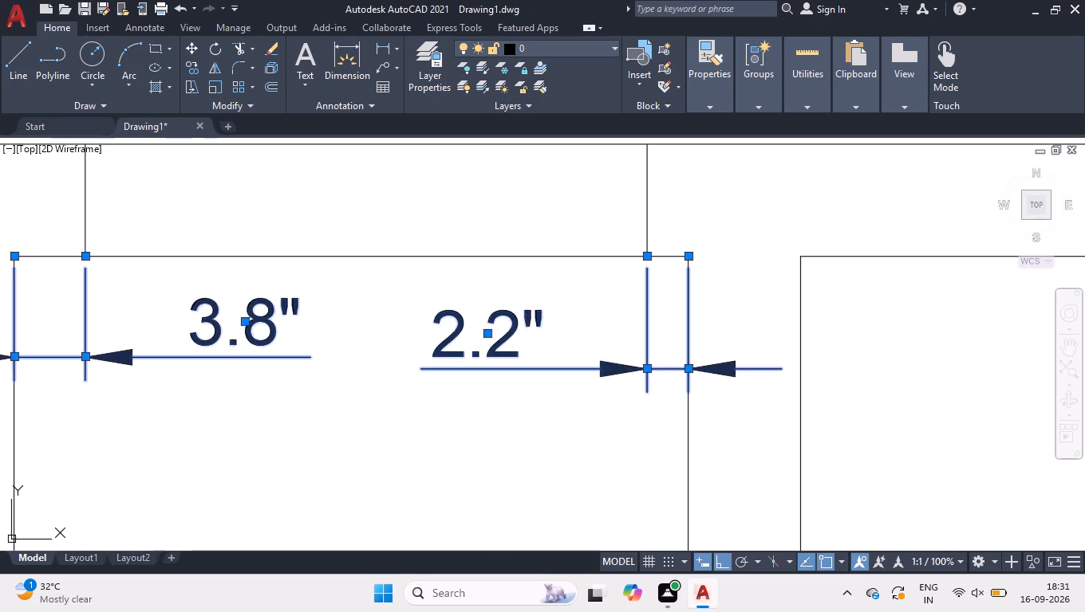
Move both short opening lines above the small enclosure 0.8" to the left to centre the opening.
scroll(341, 351, down, 1)
click(153, 193)
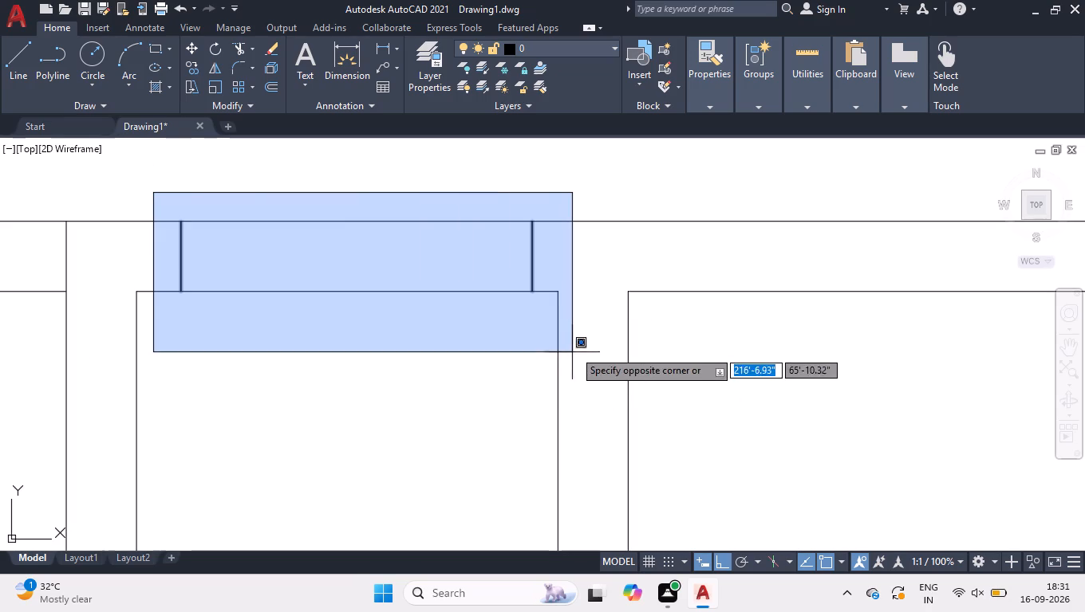
click(575, 334)
scroll(119, 252, up, 1)
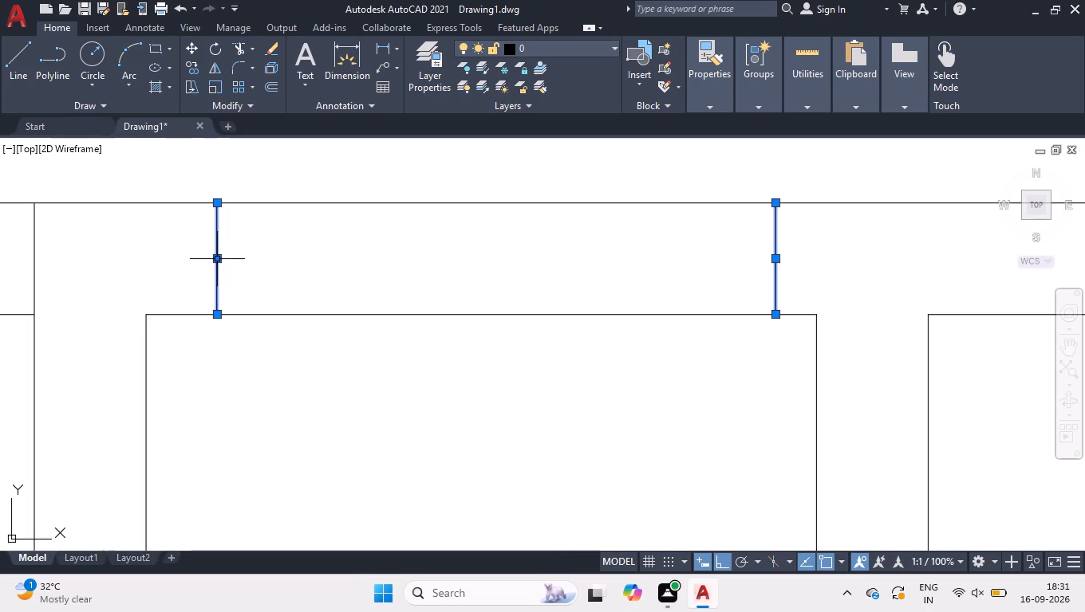
click(217, 260)
text(0.8)
key(Return)
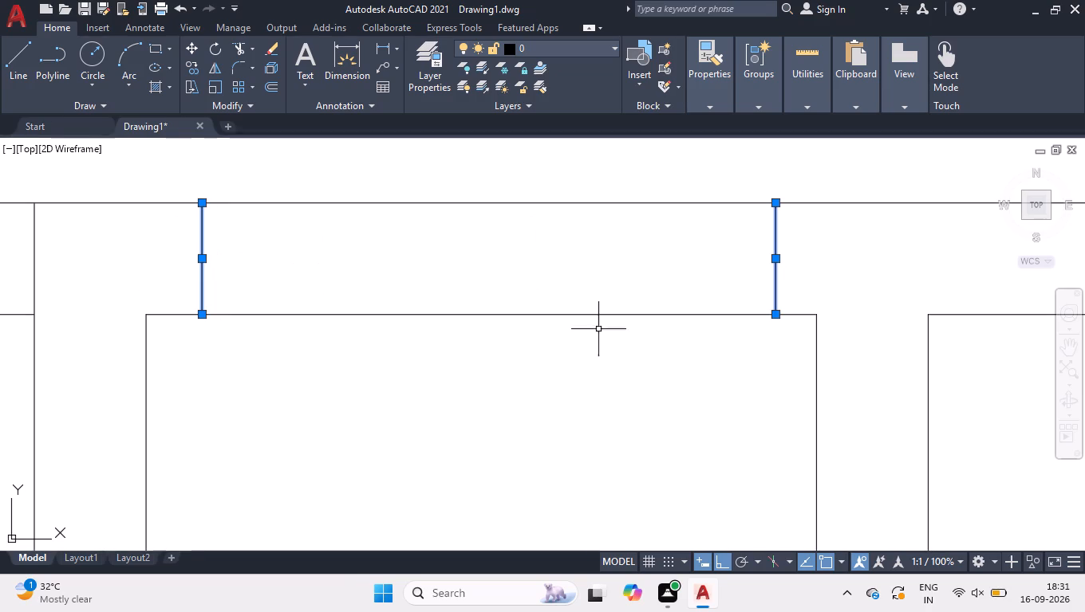
click(774, 259)
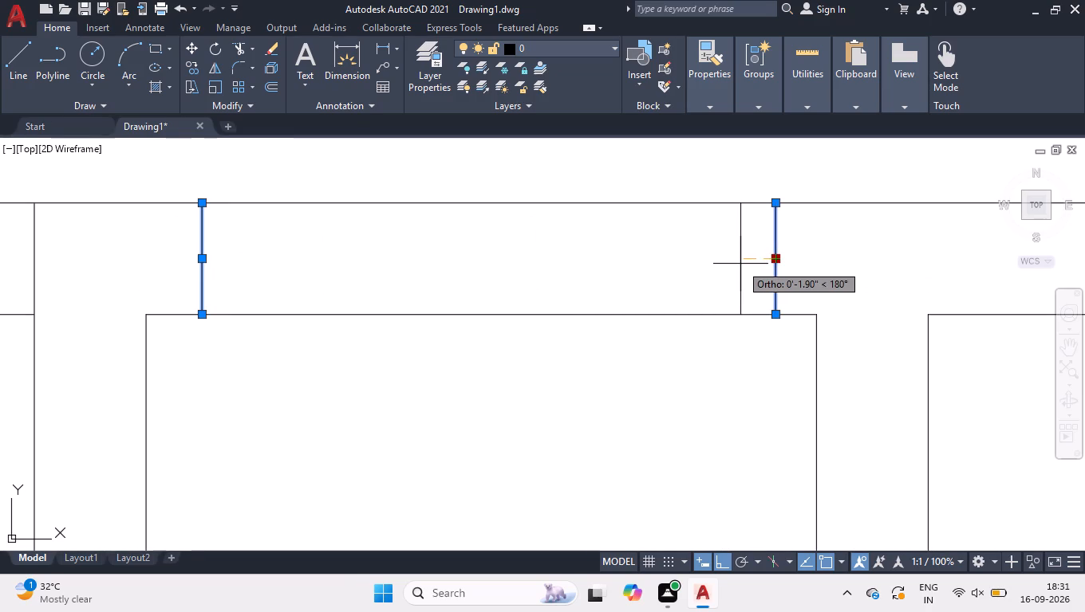
text(0.8)
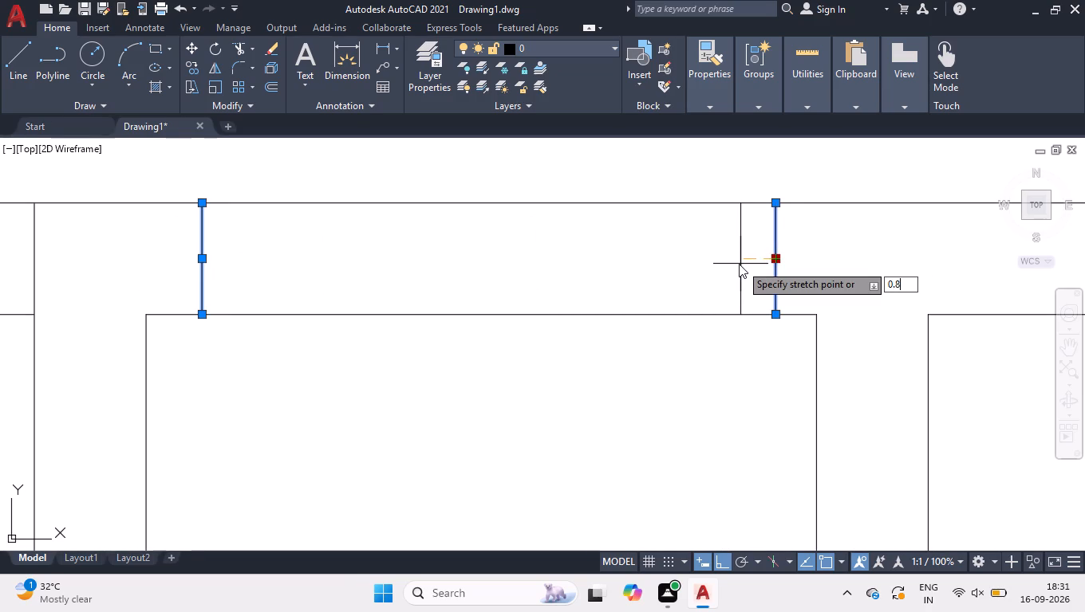
key(Return)
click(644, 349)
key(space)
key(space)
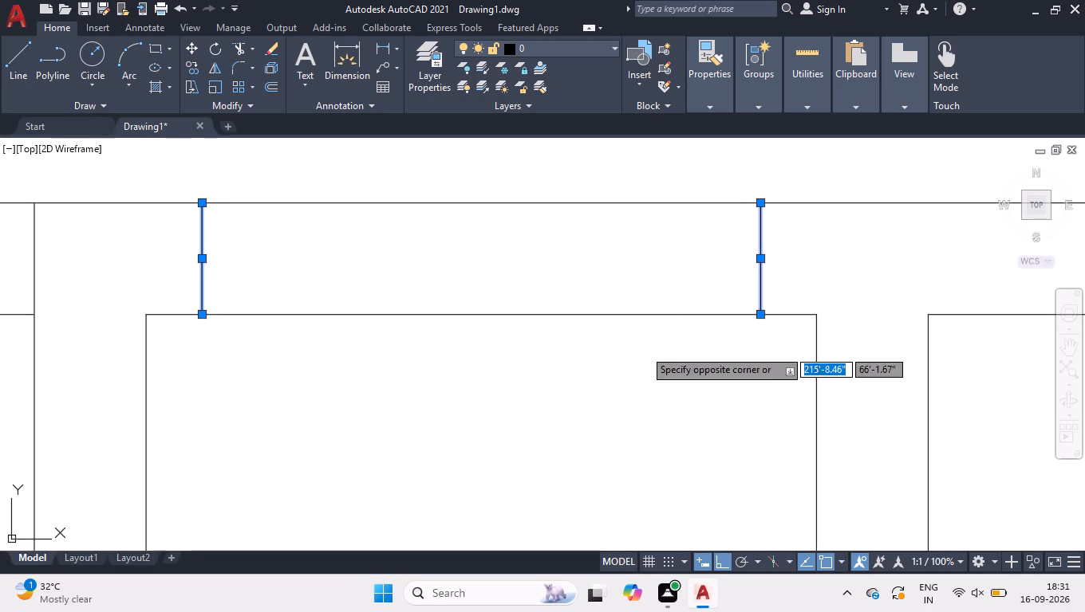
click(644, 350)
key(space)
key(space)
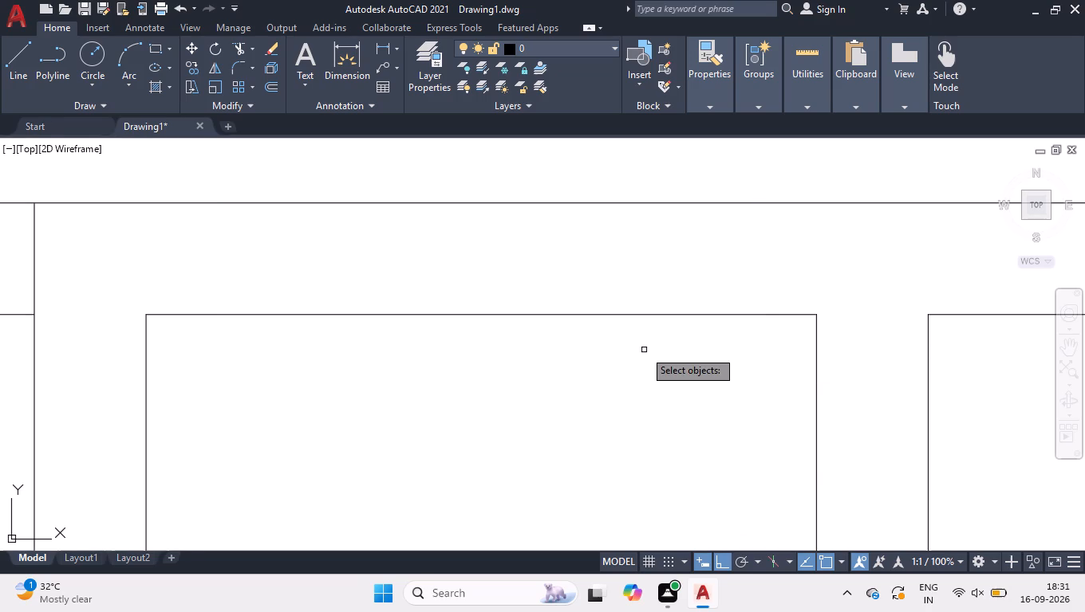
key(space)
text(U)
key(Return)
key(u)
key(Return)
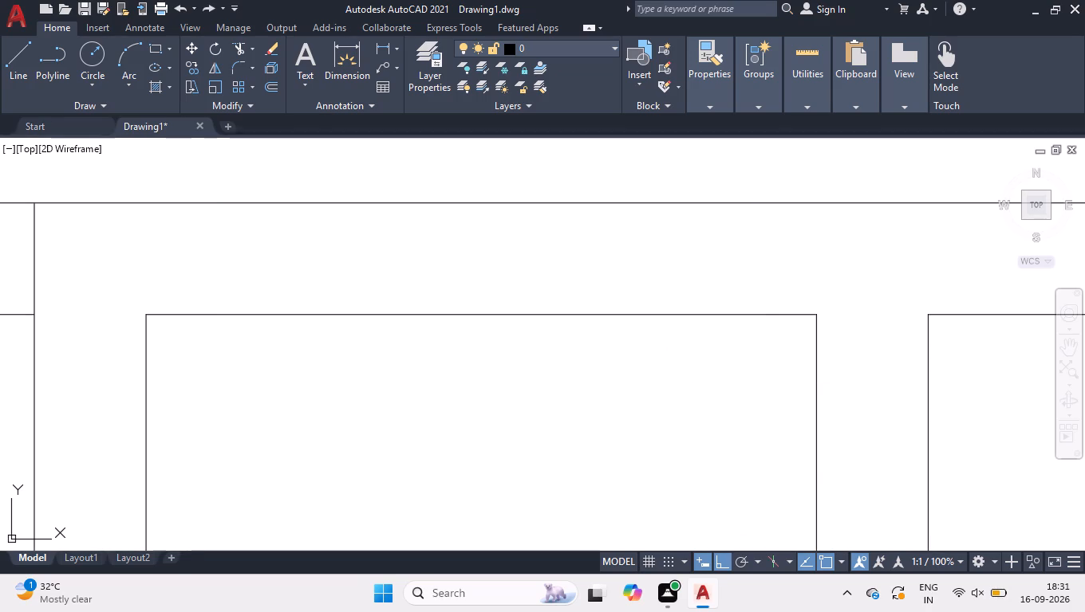
Trim both cross wall edges between the two short lines to open the doorway into the small enclosure.
text(TR)
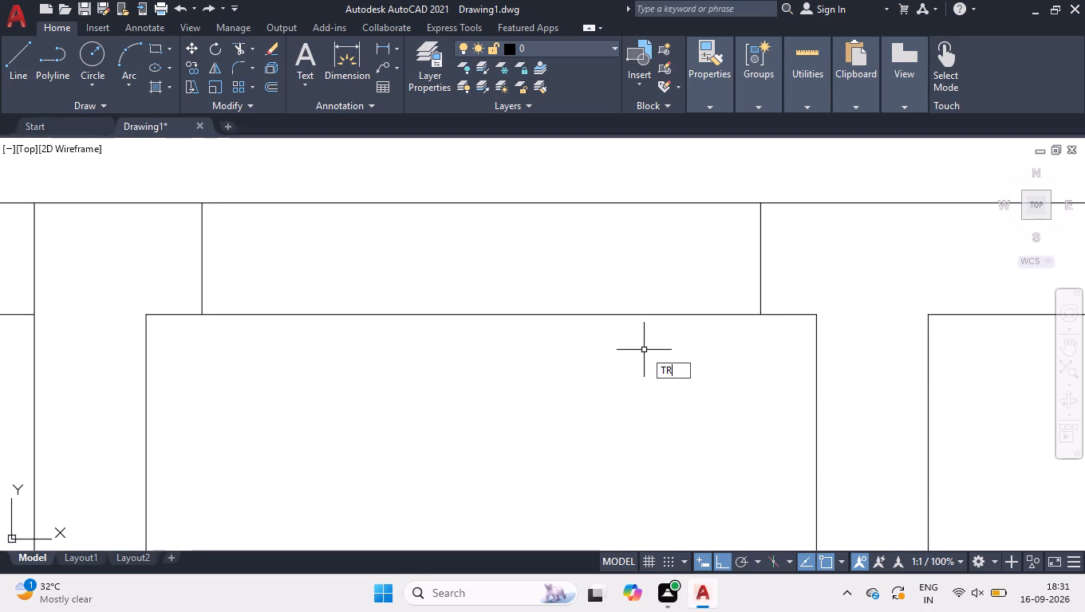
key(space)
click(564, 180)
click(483, 416)
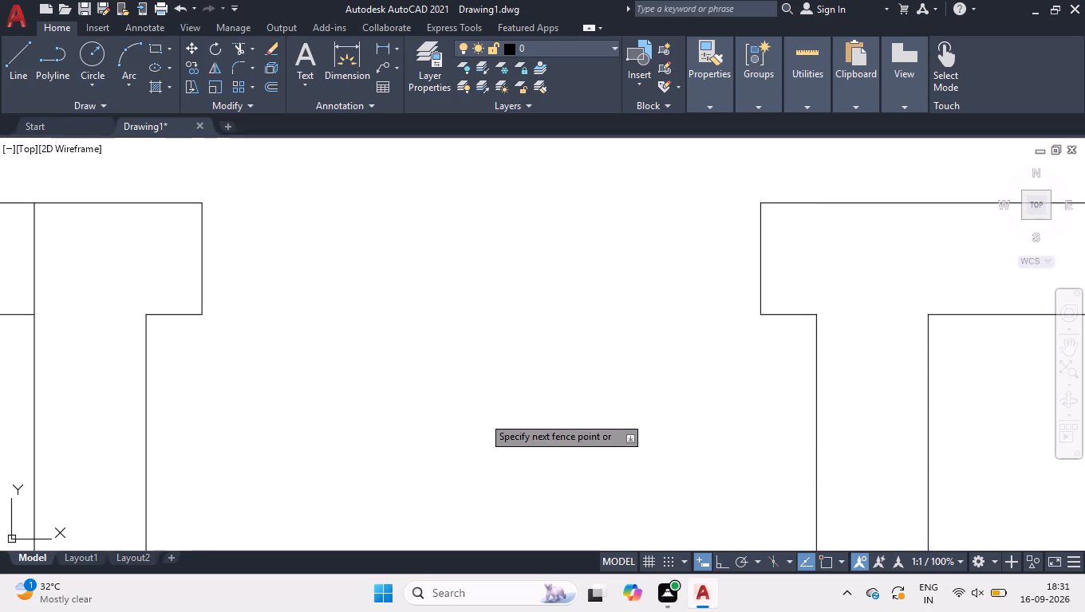
key(space)
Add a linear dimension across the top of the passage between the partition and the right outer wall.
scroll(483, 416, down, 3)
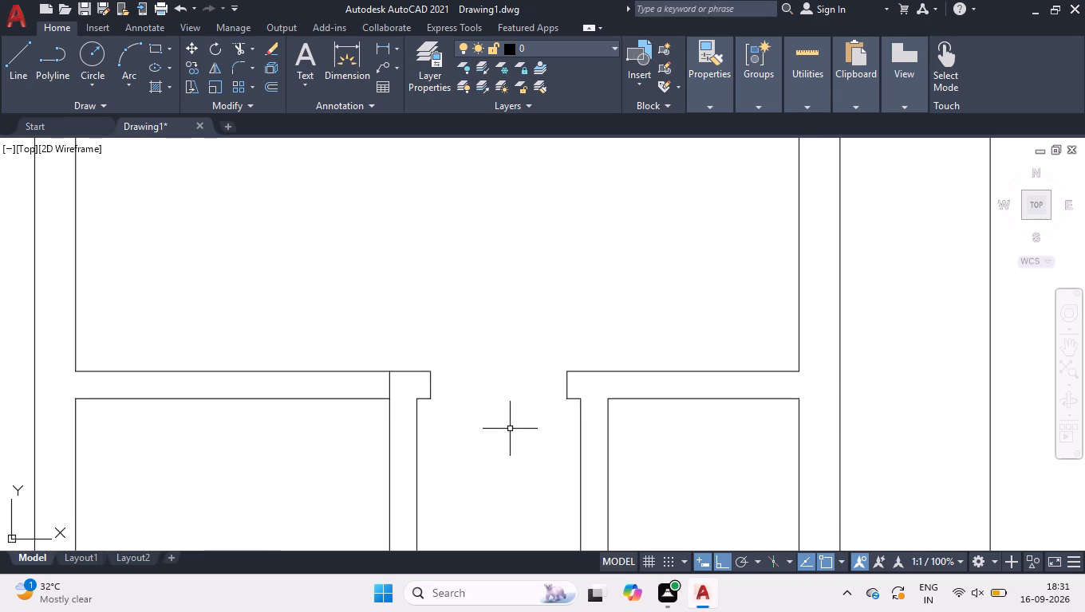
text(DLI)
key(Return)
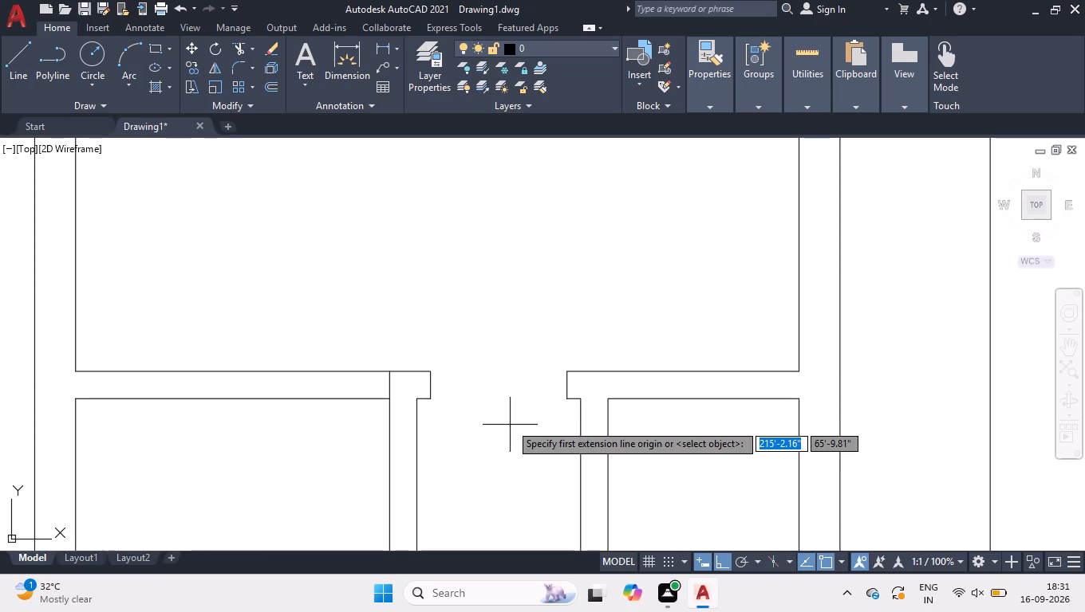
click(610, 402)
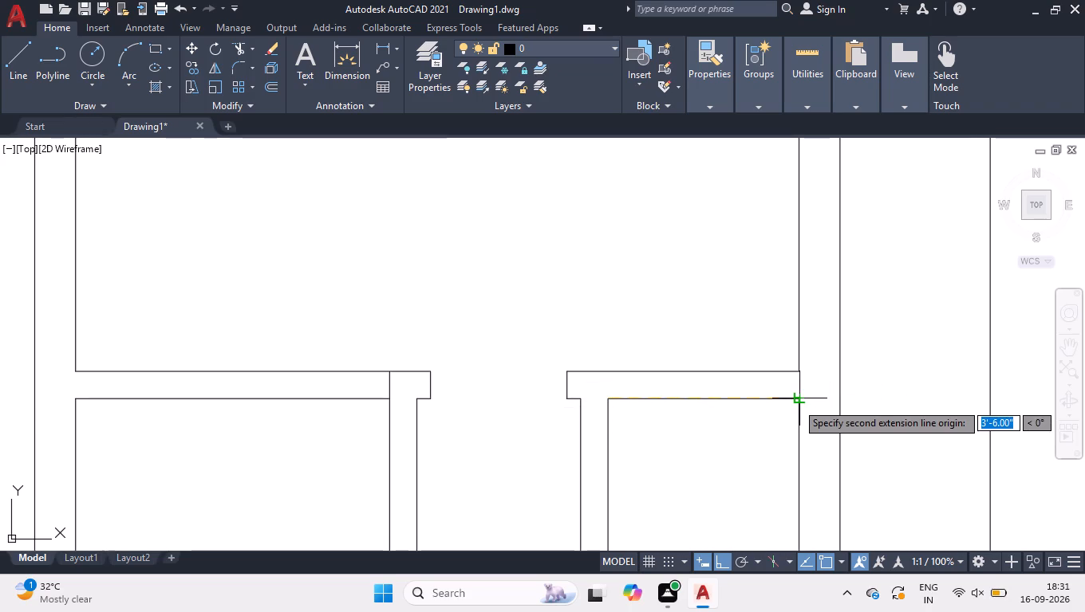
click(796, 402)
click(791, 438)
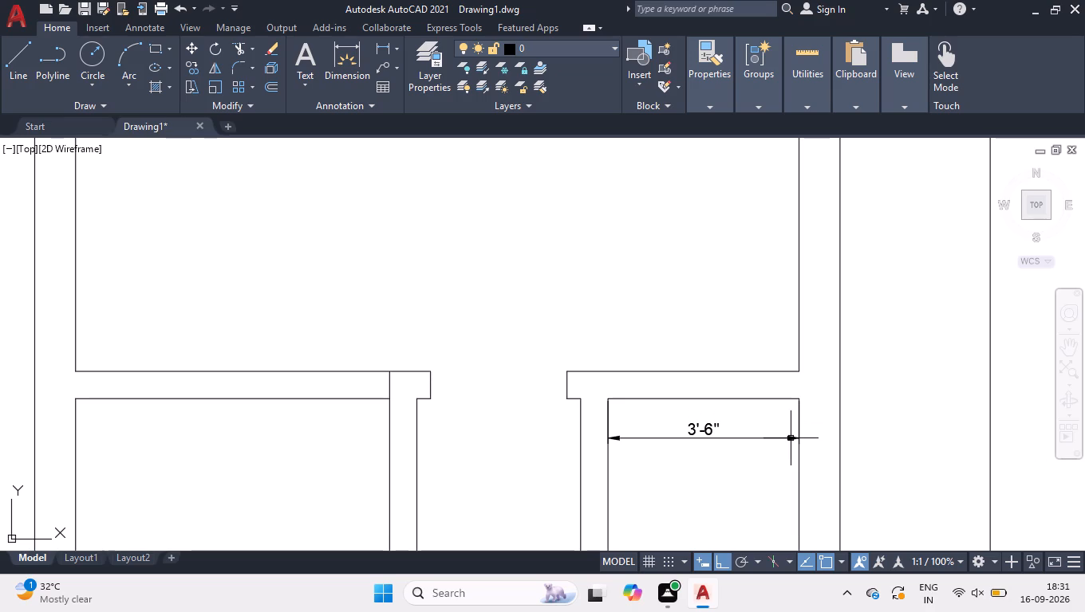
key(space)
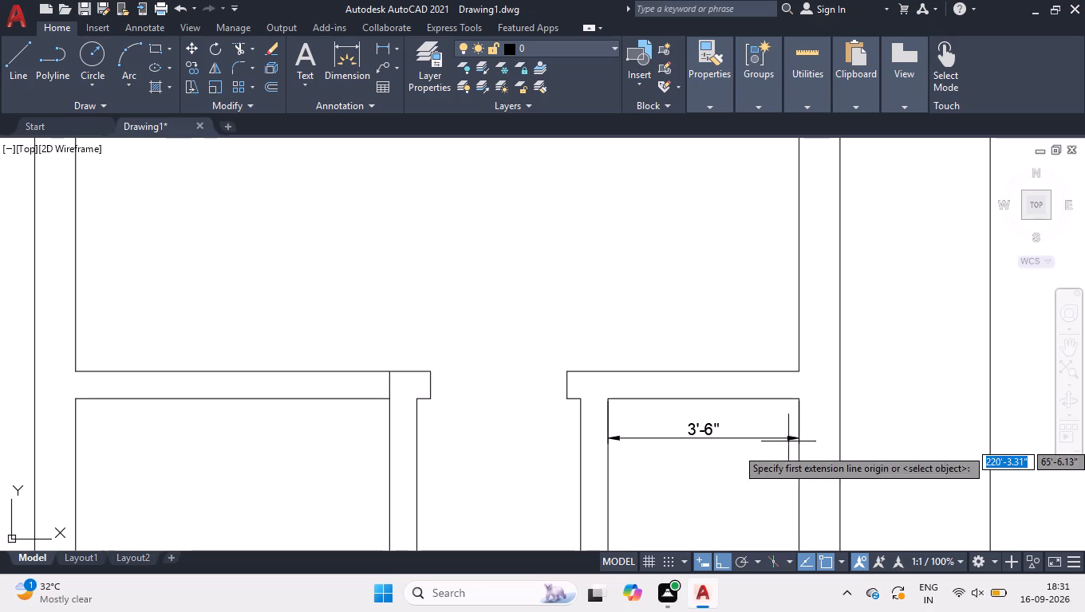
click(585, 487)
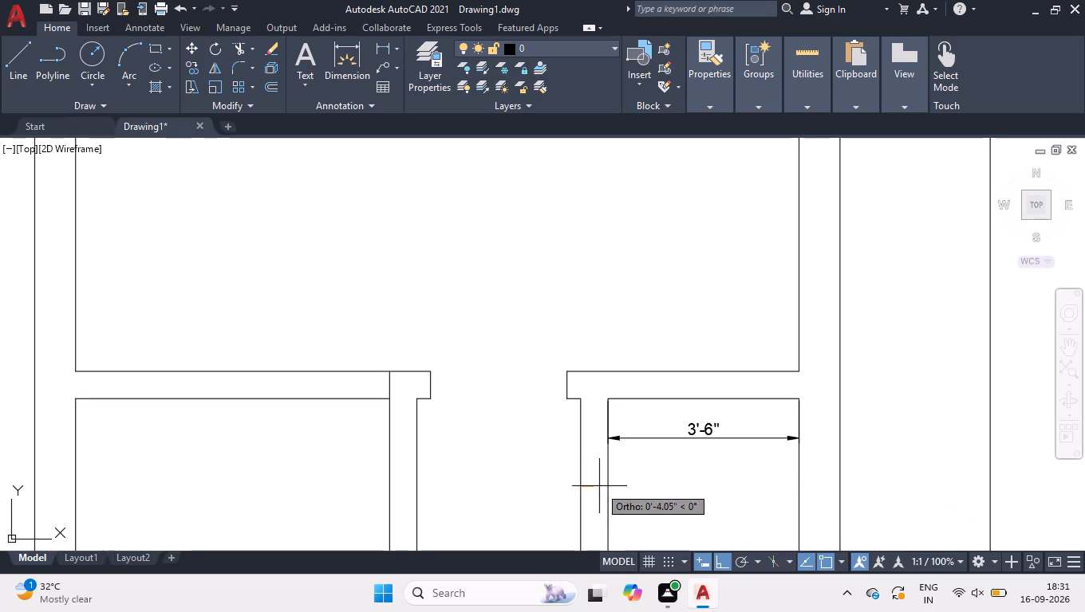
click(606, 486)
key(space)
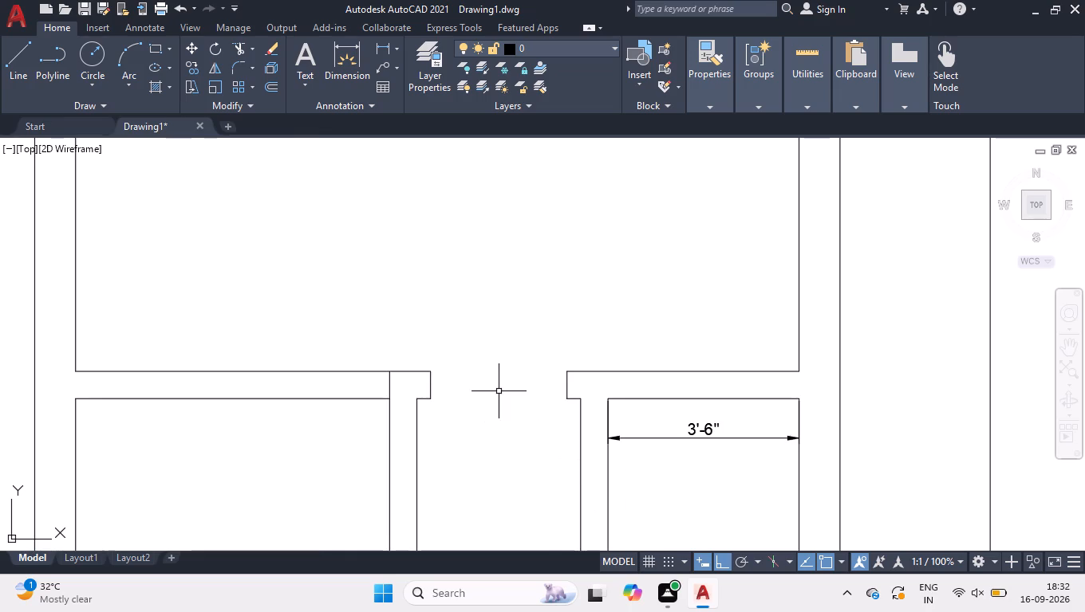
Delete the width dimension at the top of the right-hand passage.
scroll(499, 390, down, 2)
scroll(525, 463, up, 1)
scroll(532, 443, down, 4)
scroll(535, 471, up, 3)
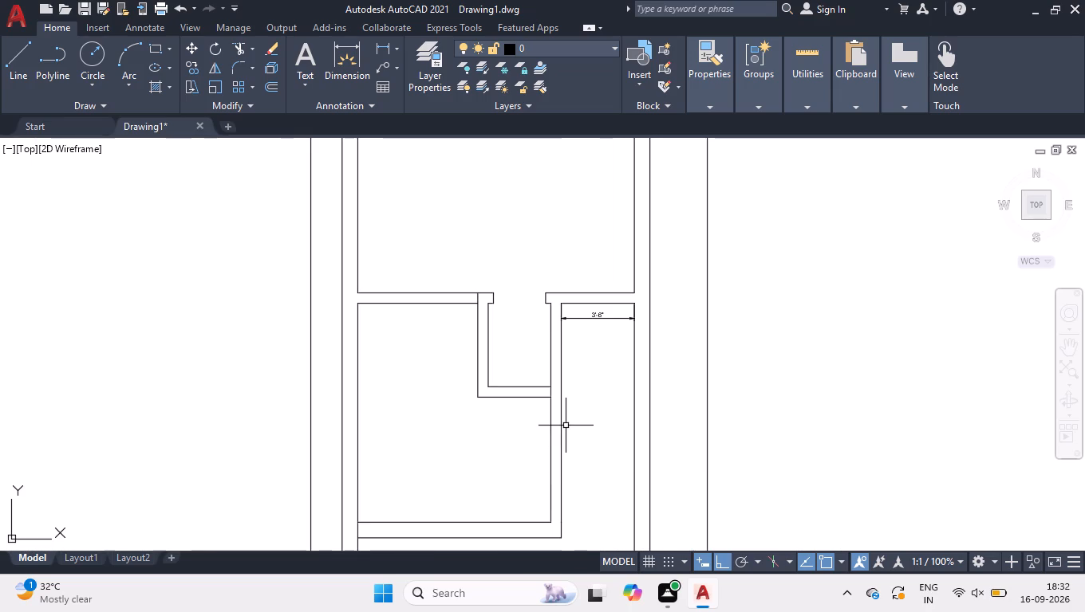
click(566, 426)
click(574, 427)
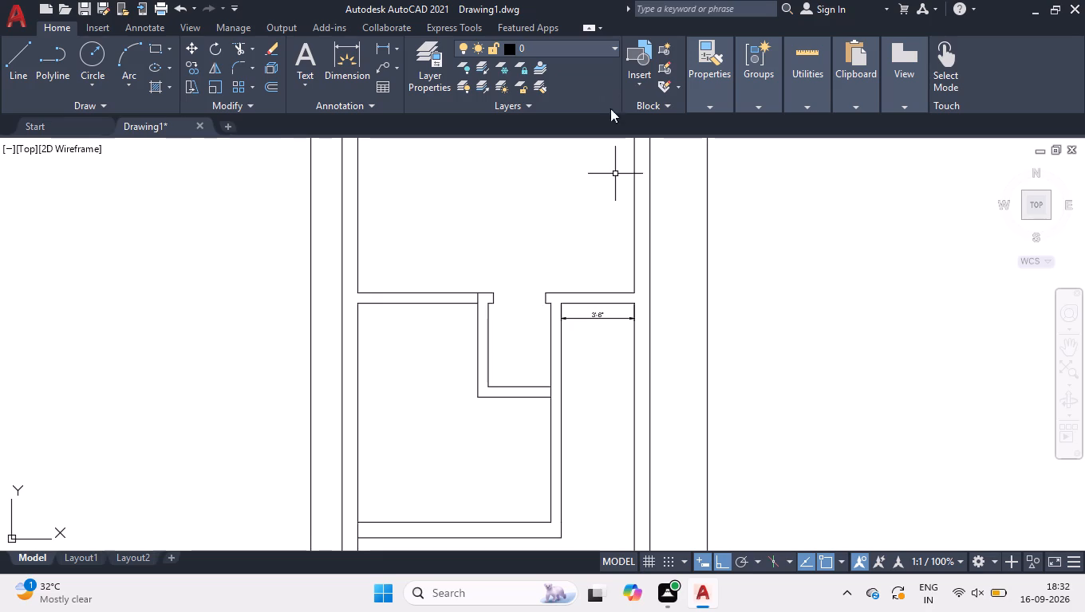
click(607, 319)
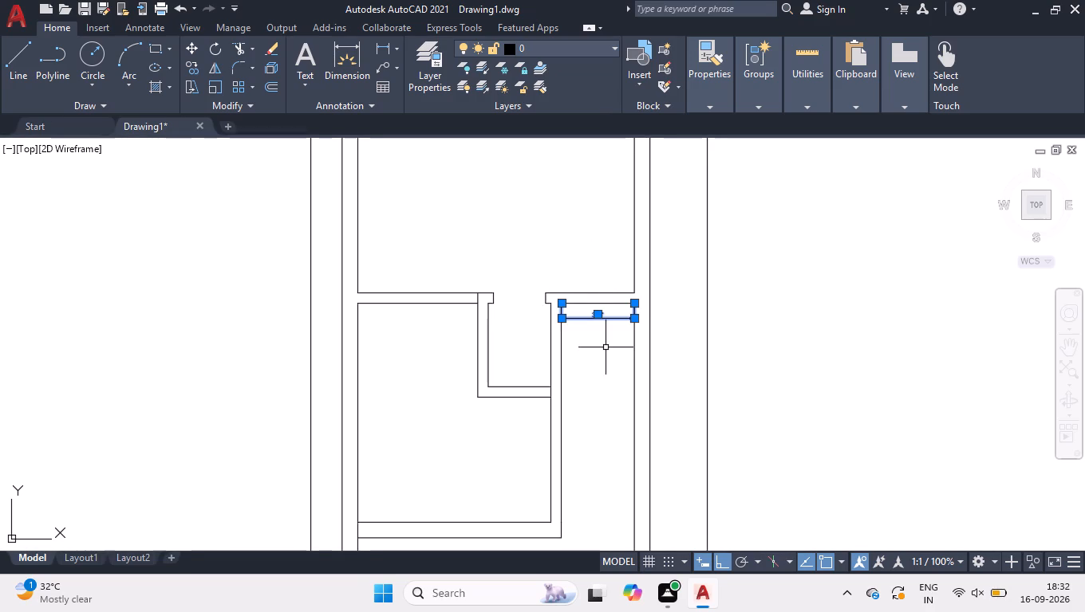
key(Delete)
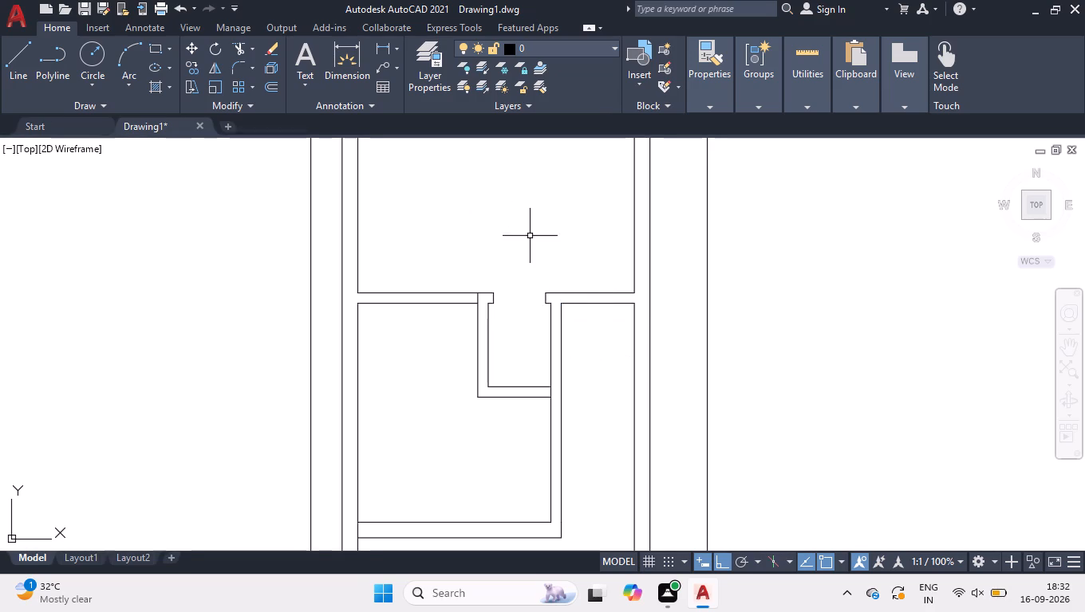
Move the cross wall's lower edge above the right-hand passage down by 3".
scroll(596, 310, up, 4)
click(601, 270)
click(567, 327)
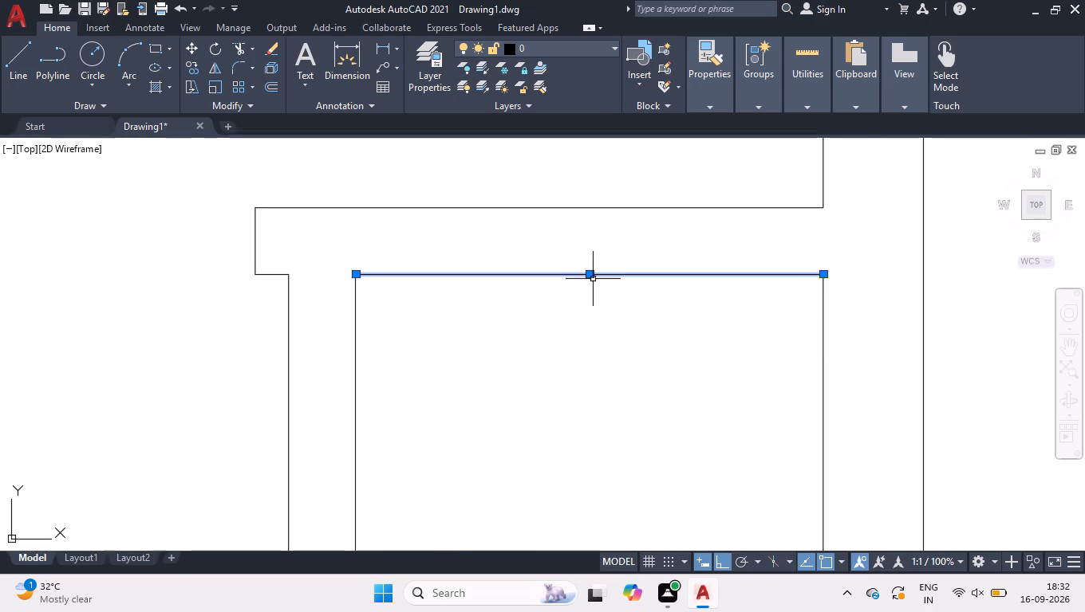
click(590, 273)
key(3)
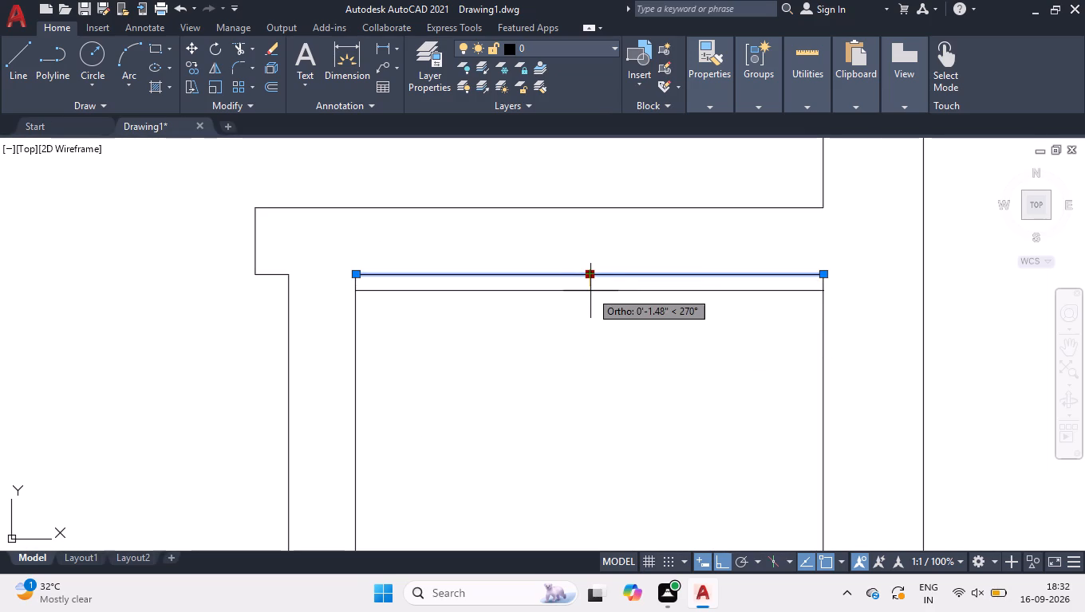
key(Return)
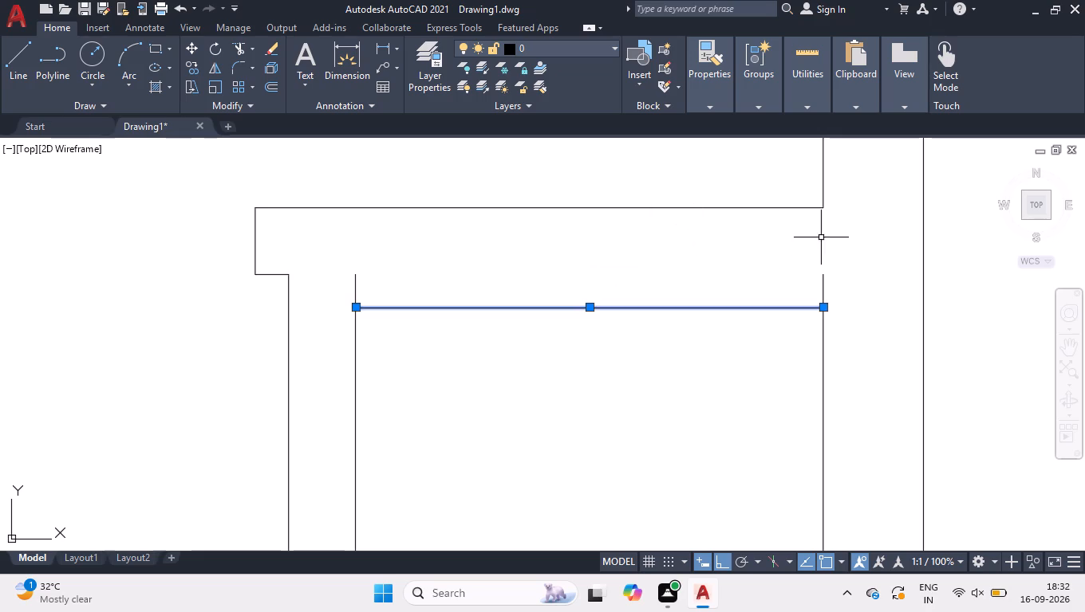
Shorten the passage's two vertical side lines so their upper ends meet the lowered cross wall edge.
click(821, 237)
click(333, 302)
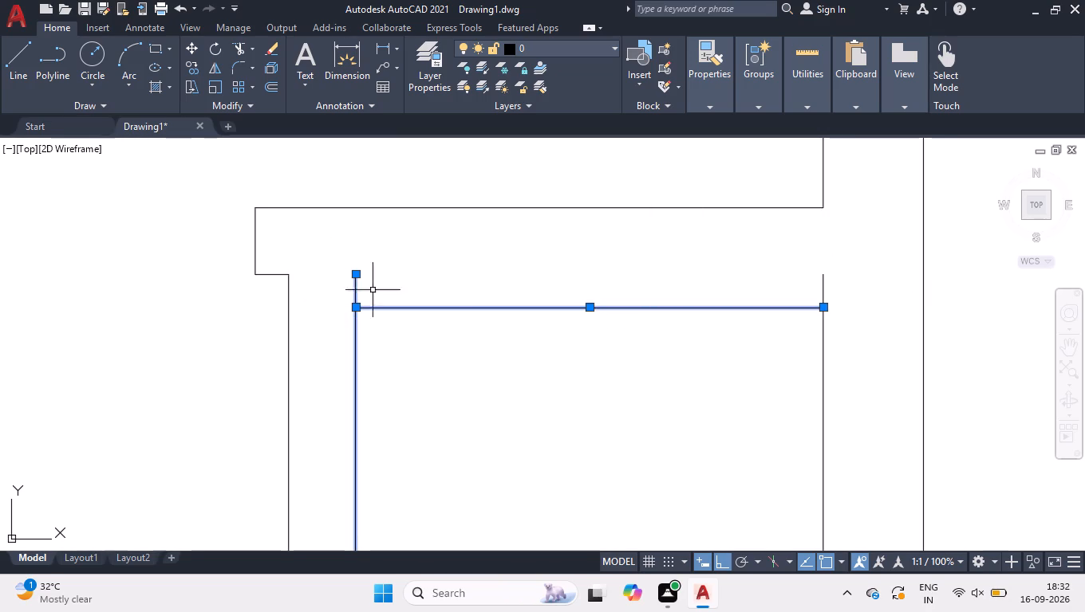
click(839, 251)
click(799, 279)
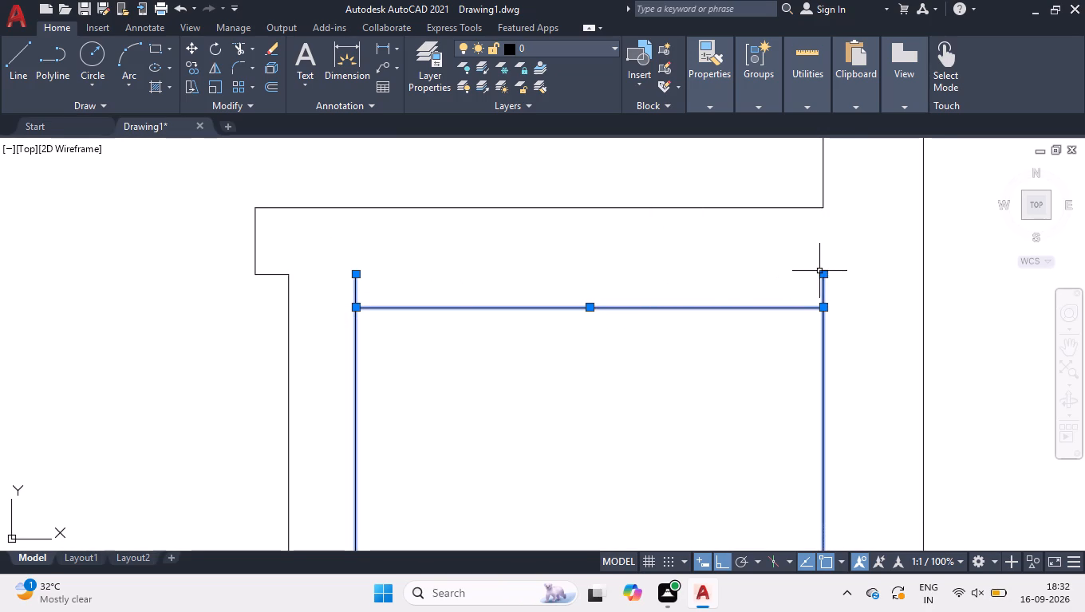
click(823, 271)
click(823, 303)
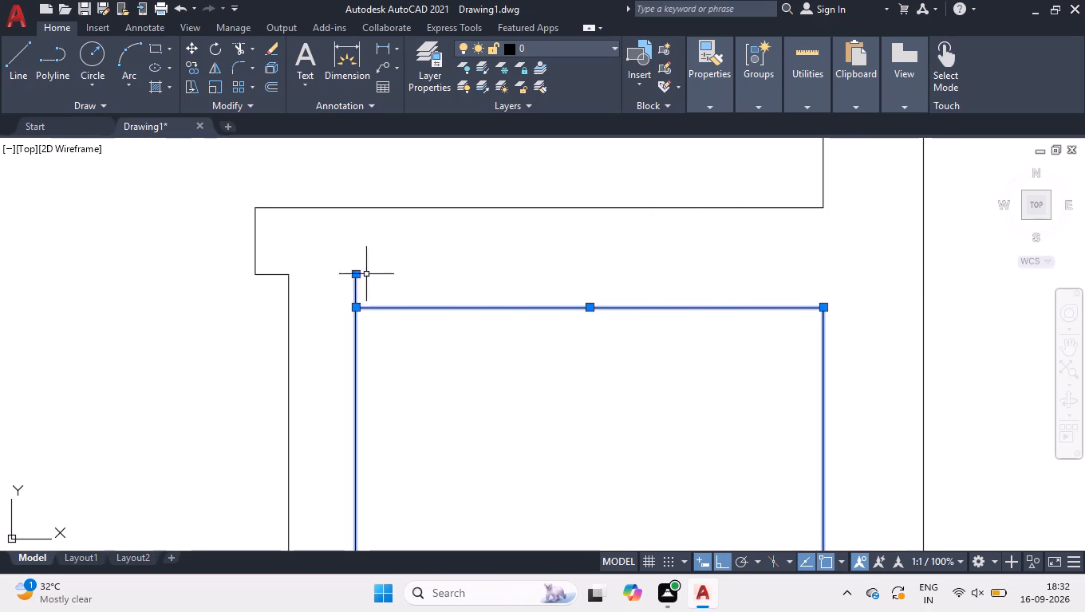
click(358, 274)
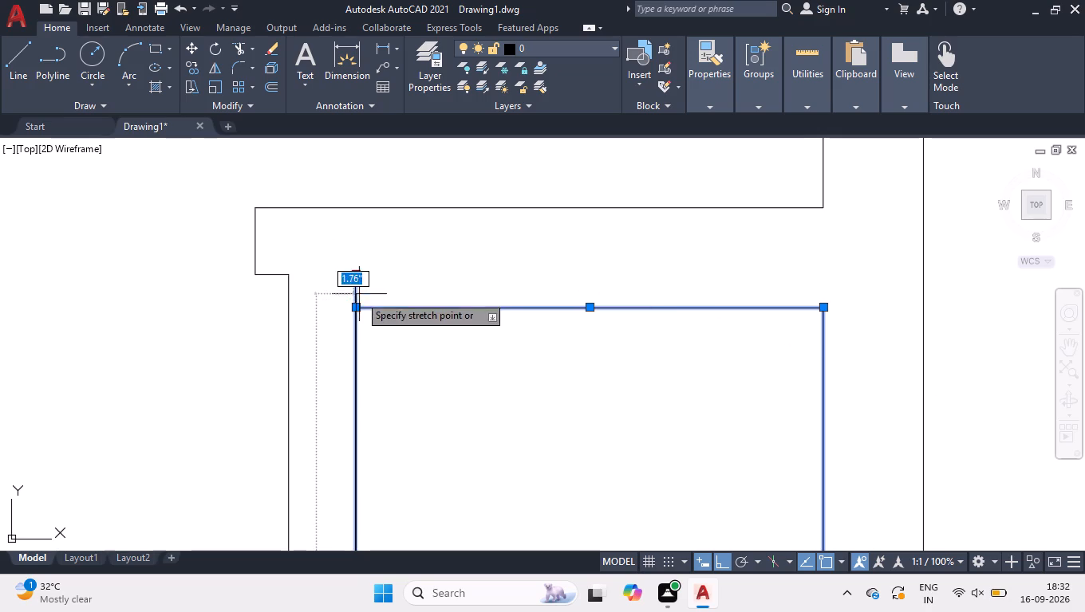
click(359, 309)
right_click(479, 260)
click(542, 445)
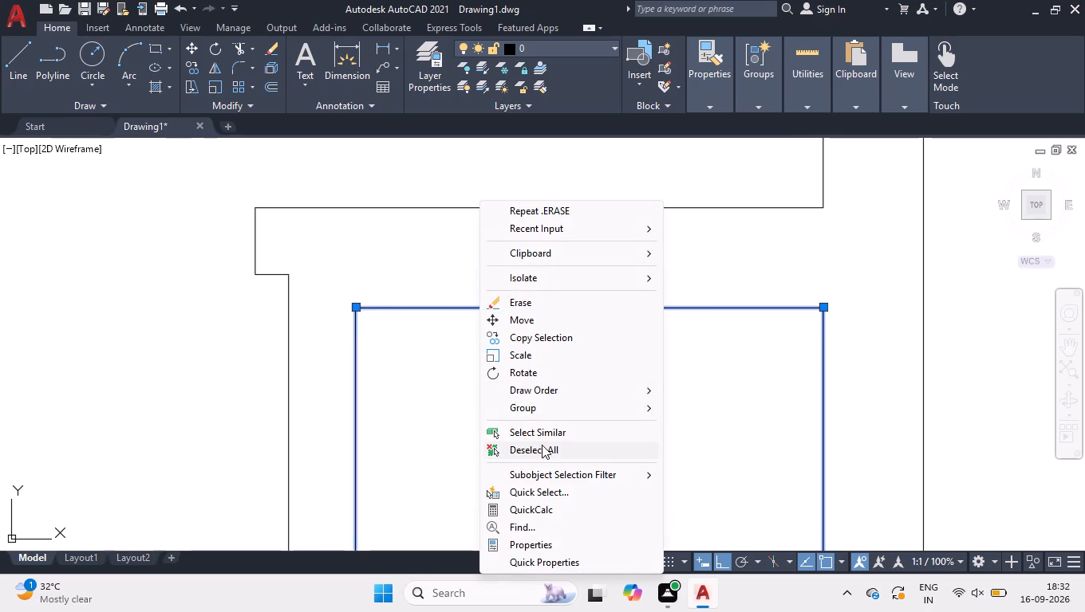
Draw two crossing diagonal lines between opposite corners of the door opening above the small enclosure.
scroll(561, 328, down, 4)
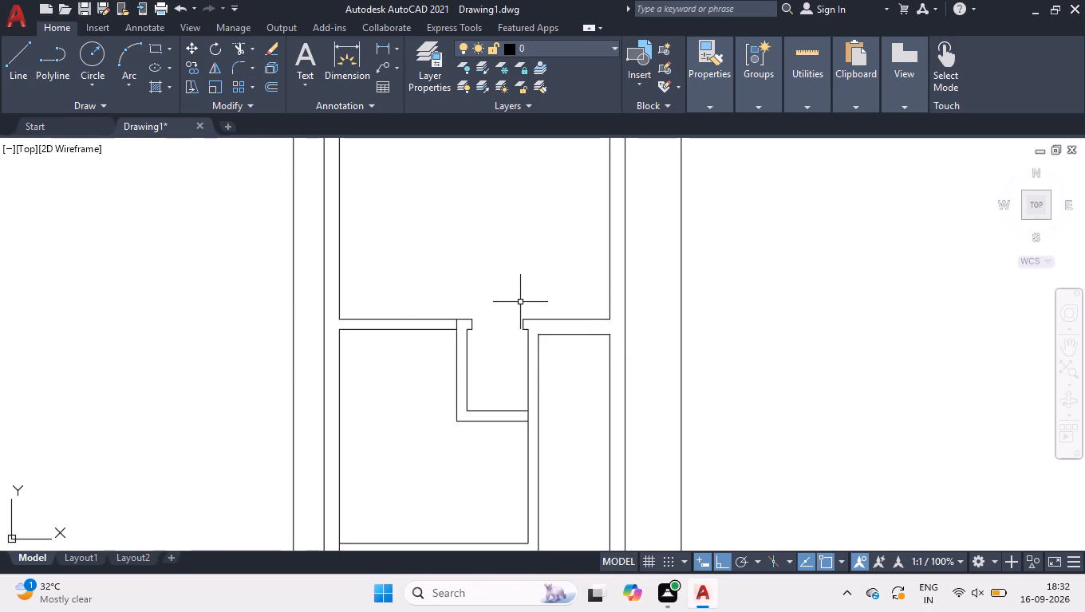
scroll(543, 292, down, 3)
scroll(527, 315, up, 1)
scroll(536, 238, up, 1)
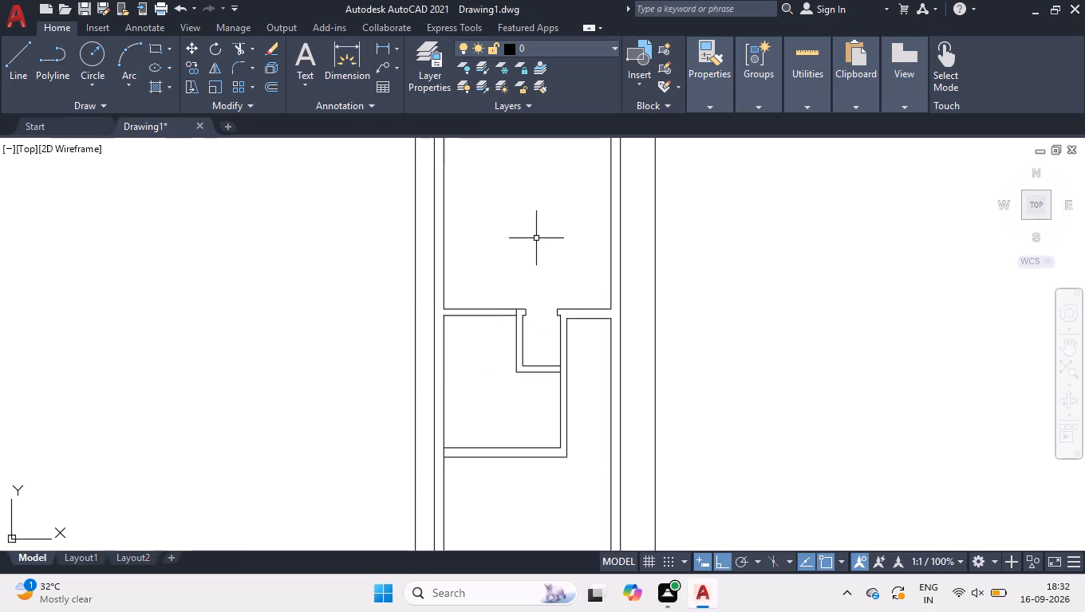
scroll(523, 294, up, 3)
key(l)
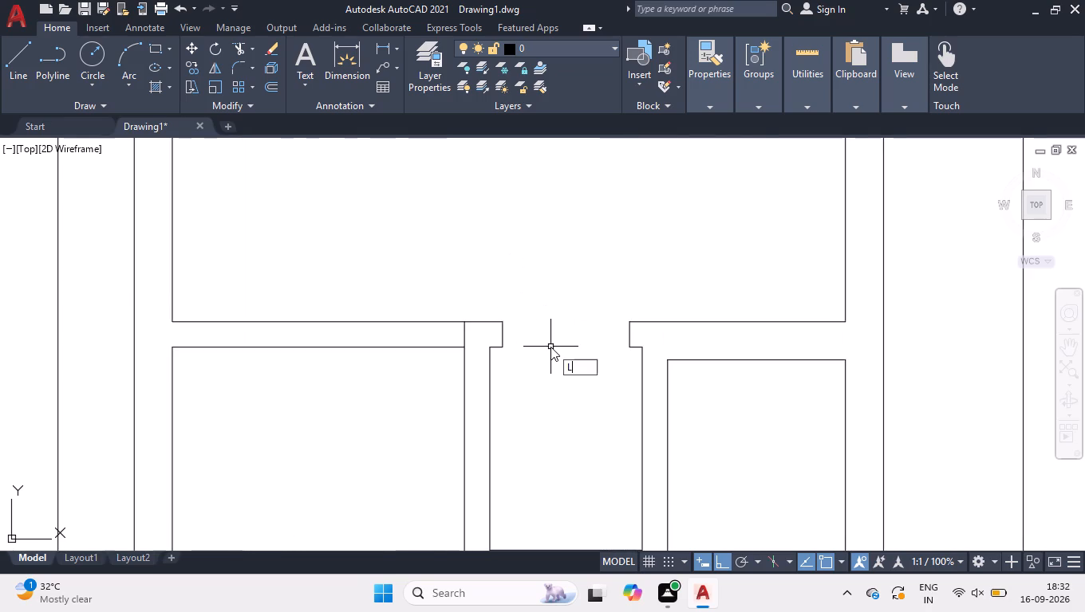
key(Return)
scroll(542, 350, up, 2)
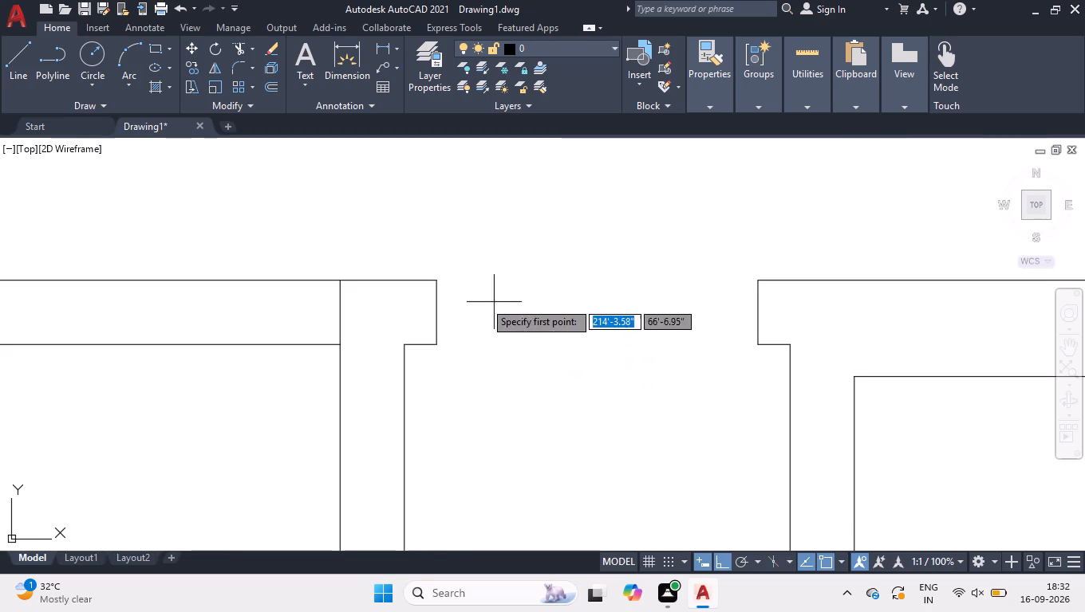
click(432, 281)
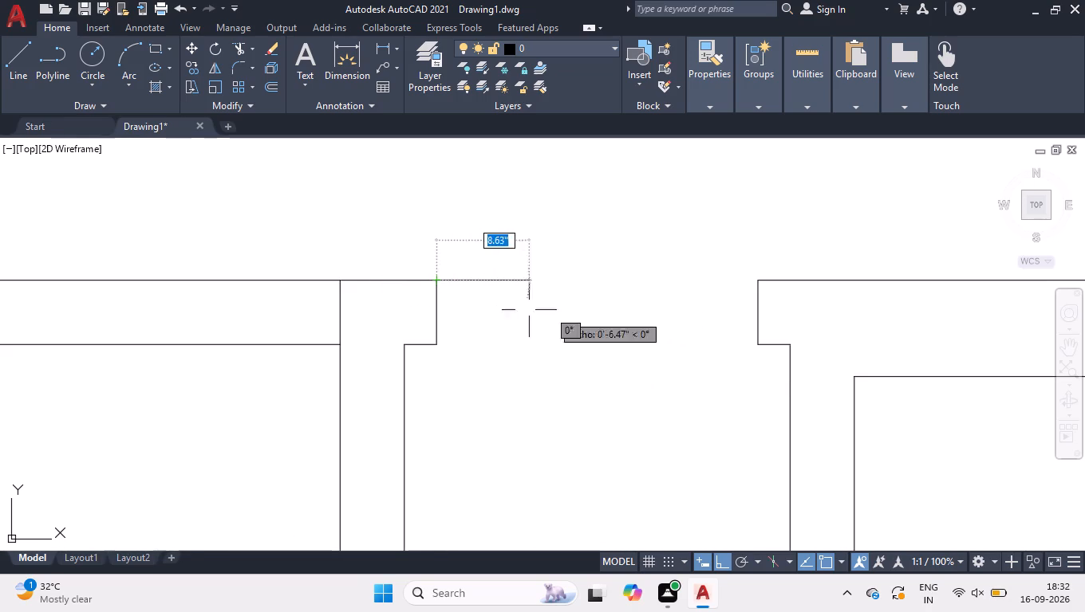
click(755, 342)
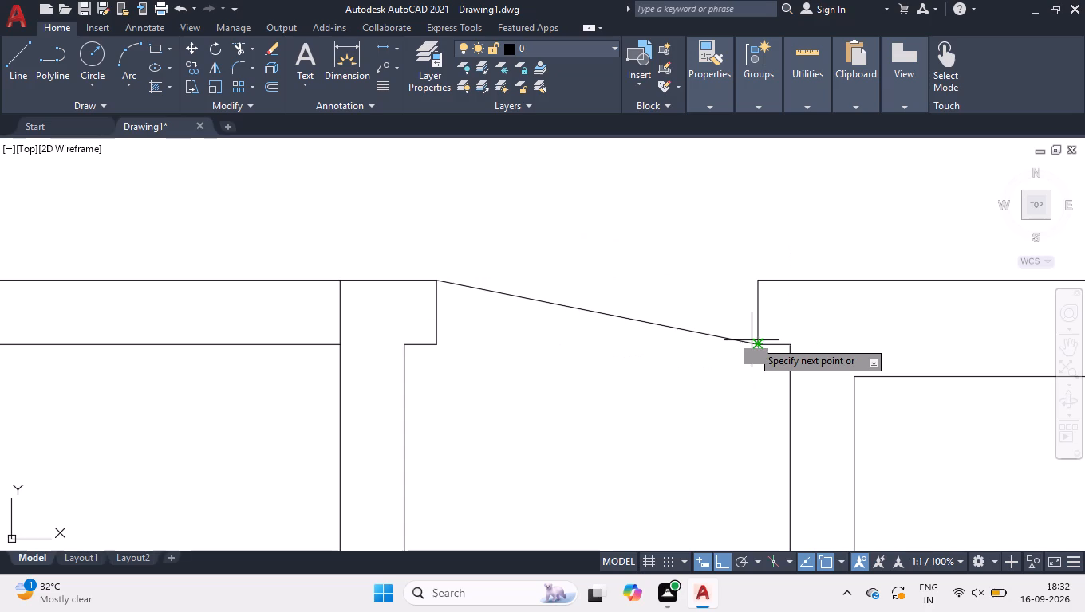
key(space)
key(space)
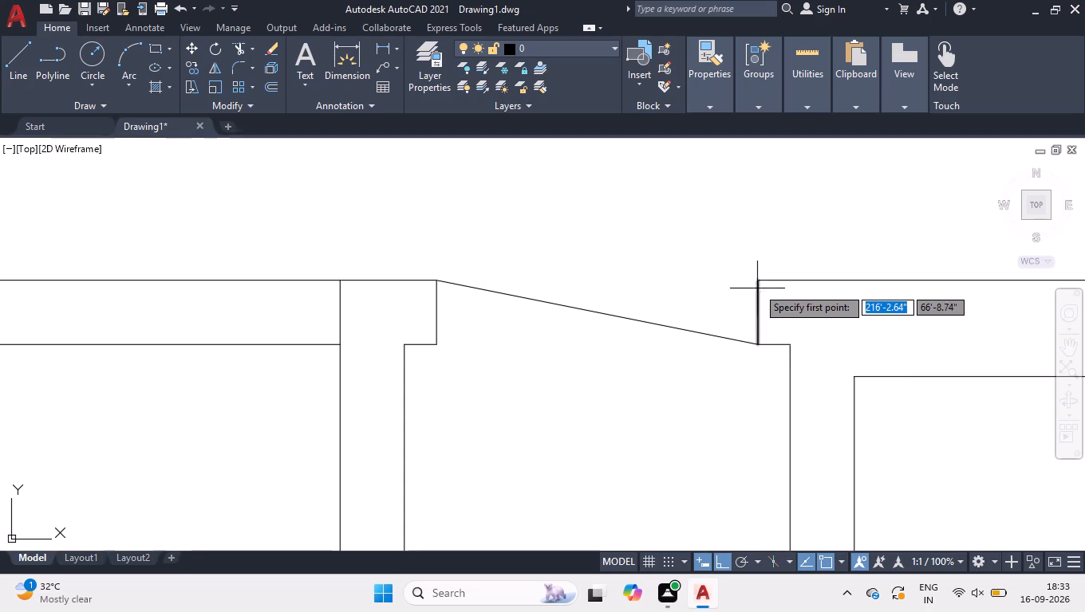
click(759, 281)
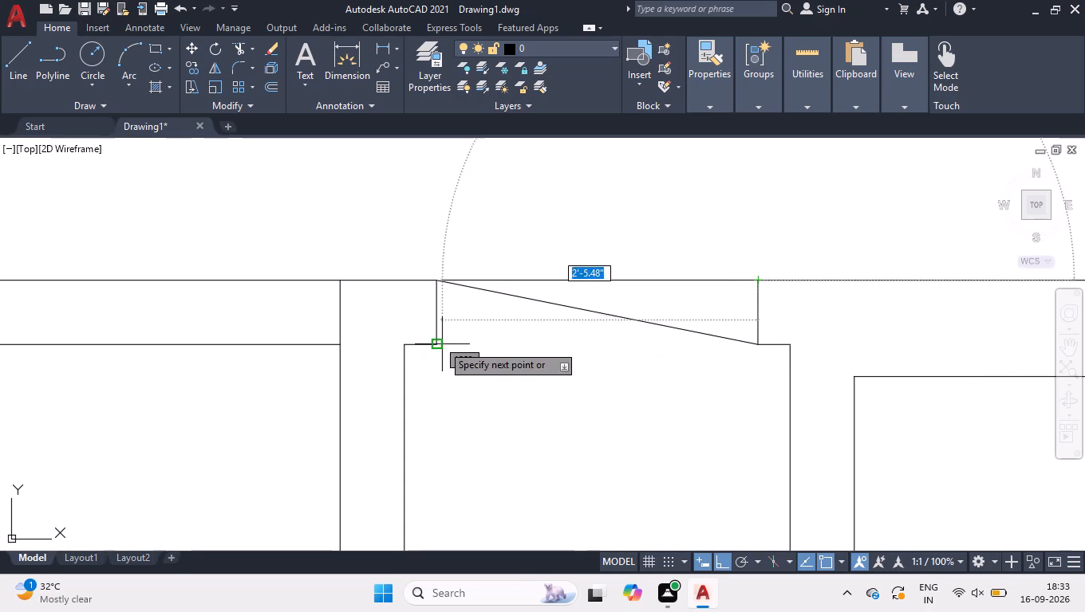
click(438, 343)
key(space)
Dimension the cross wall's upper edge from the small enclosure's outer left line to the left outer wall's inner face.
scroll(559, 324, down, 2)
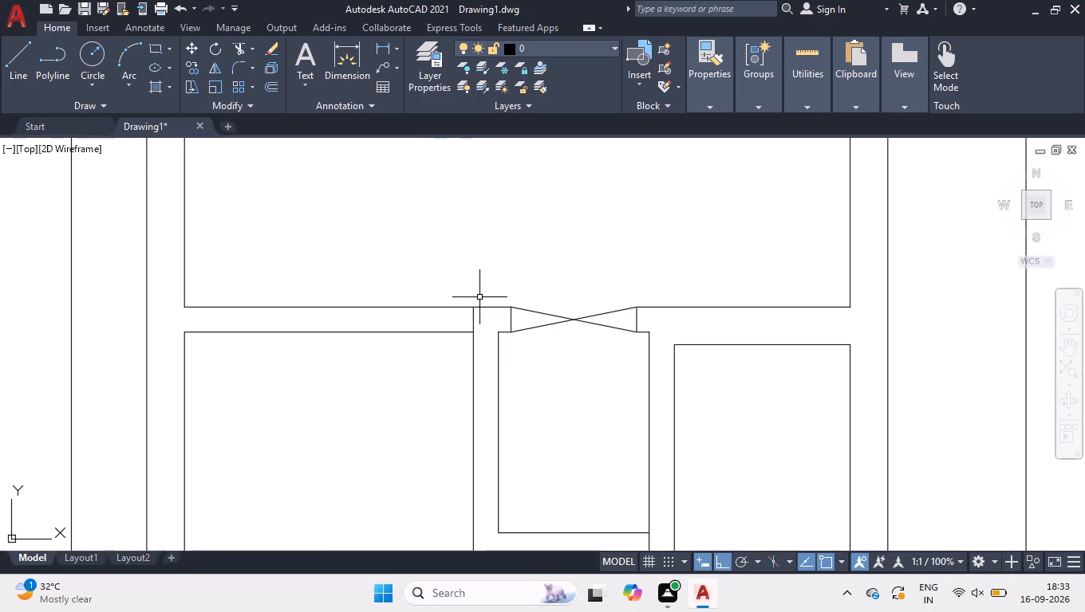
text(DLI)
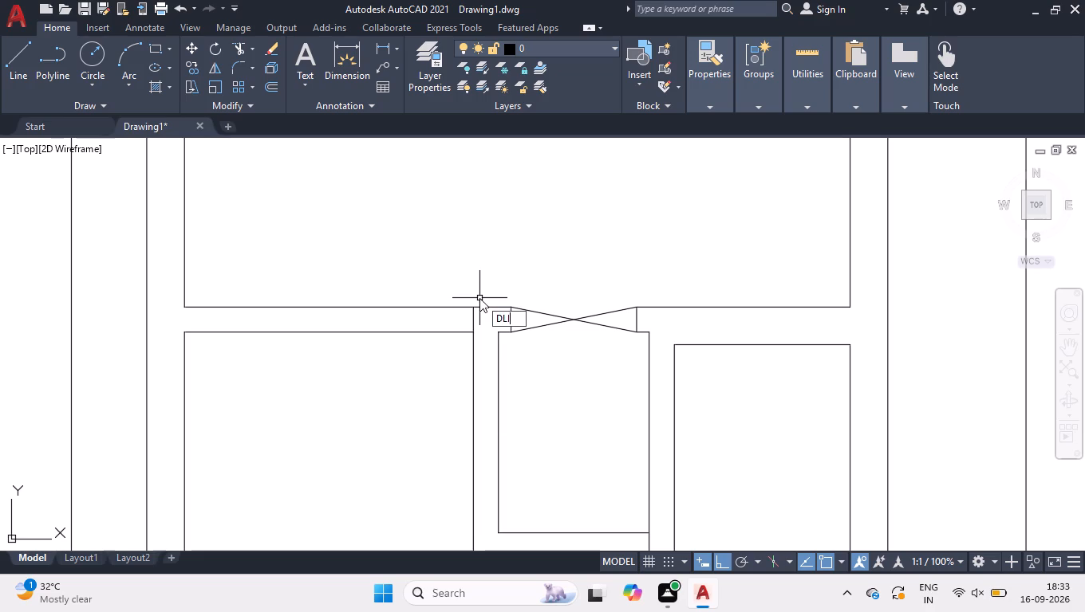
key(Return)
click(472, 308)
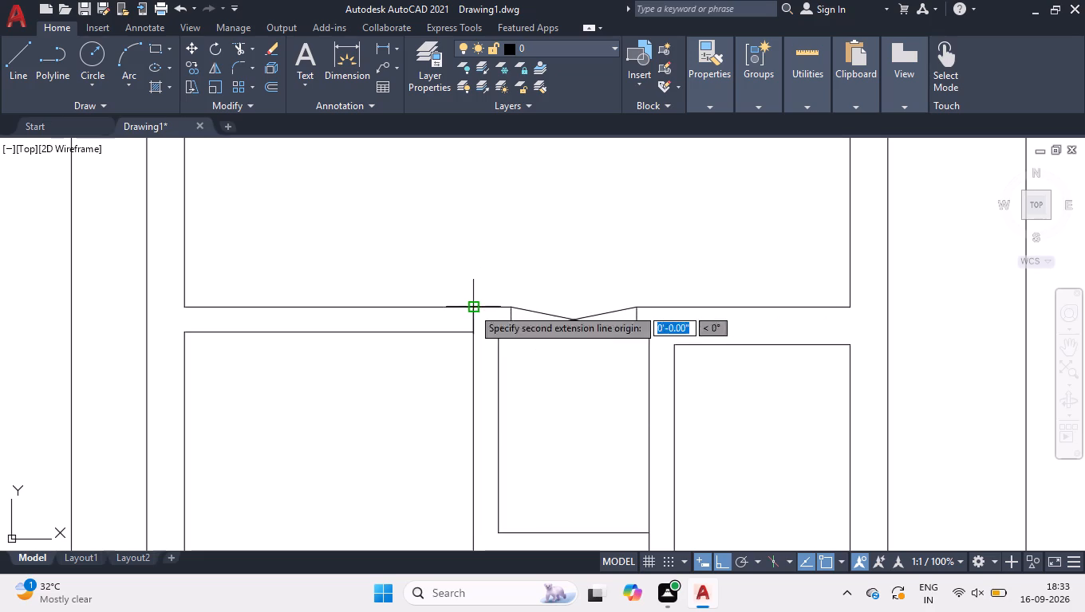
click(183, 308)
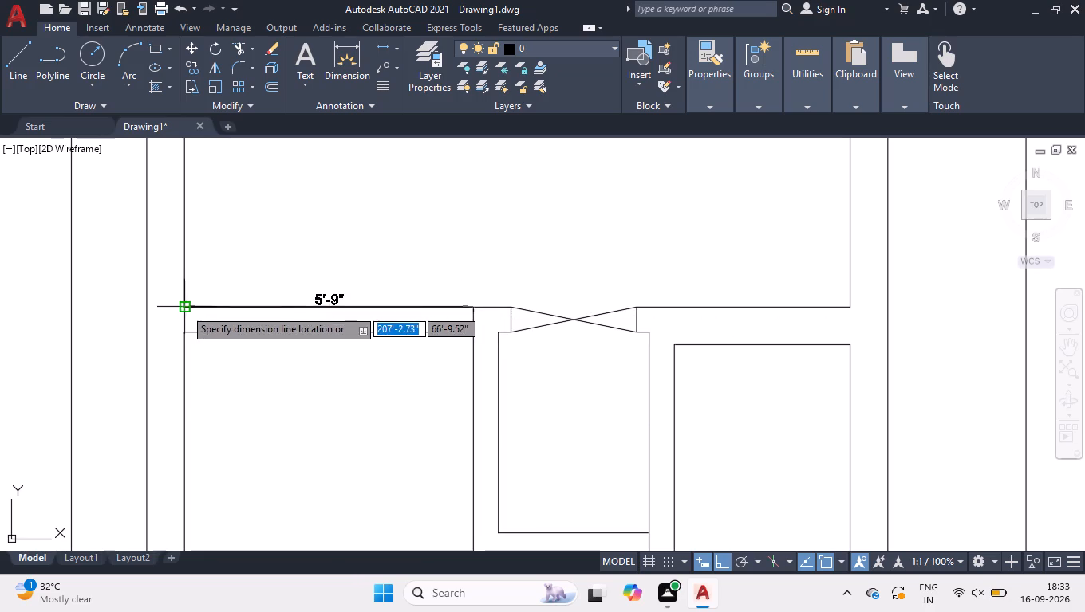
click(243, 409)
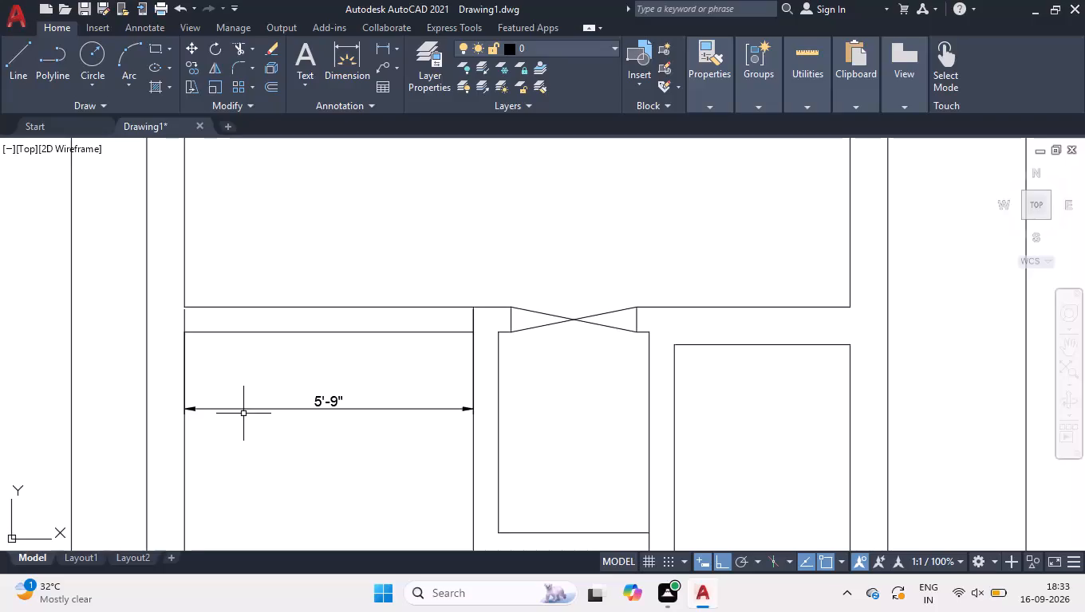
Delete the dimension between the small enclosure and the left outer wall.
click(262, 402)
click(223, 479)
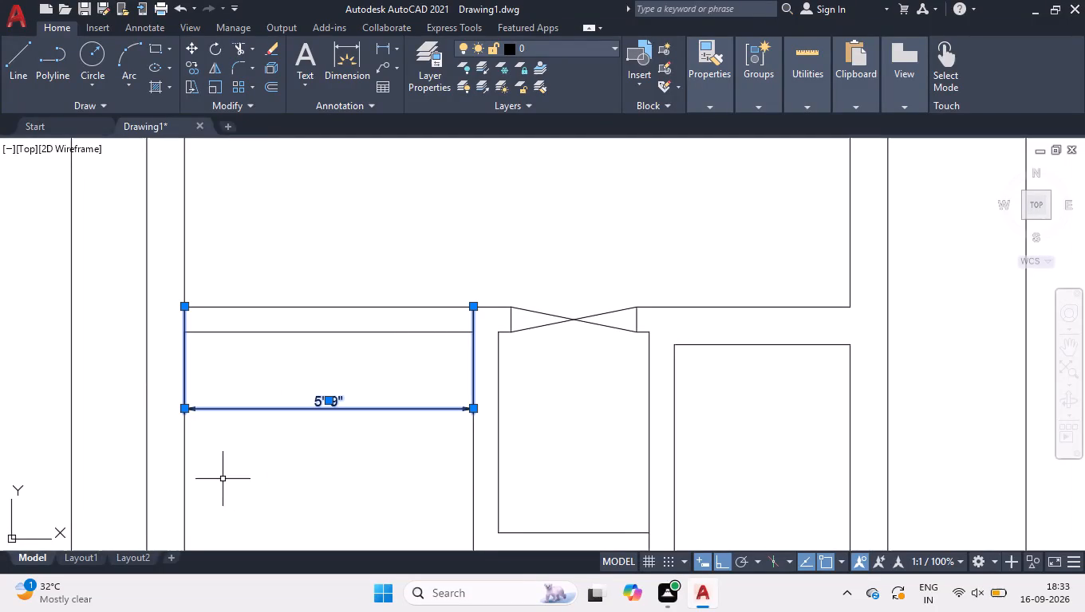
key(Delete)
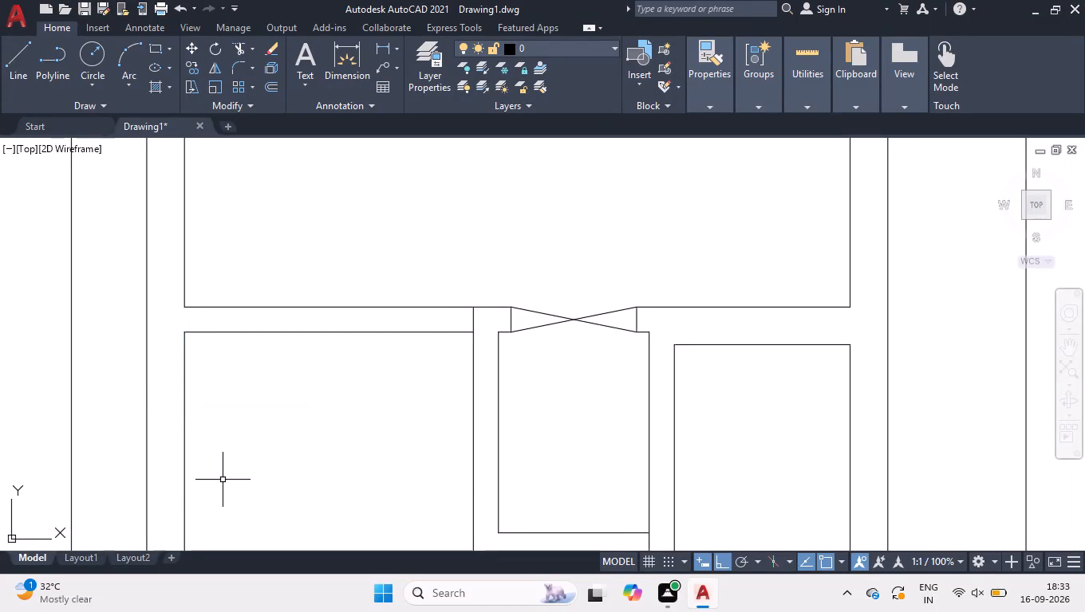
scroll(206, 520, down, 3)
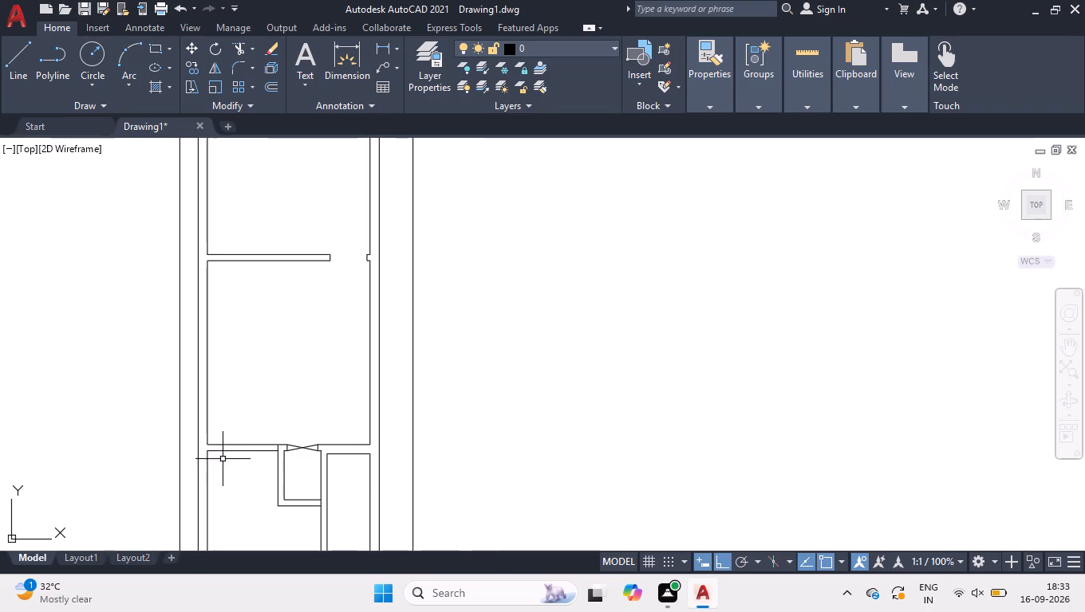
Offset the left wall's inner face and the upper cross wall's lower edge by 3' into the middle room.
scroll(175, 371, up, 1)
text(OFF)
key(Return)
text(3')
key(Return)
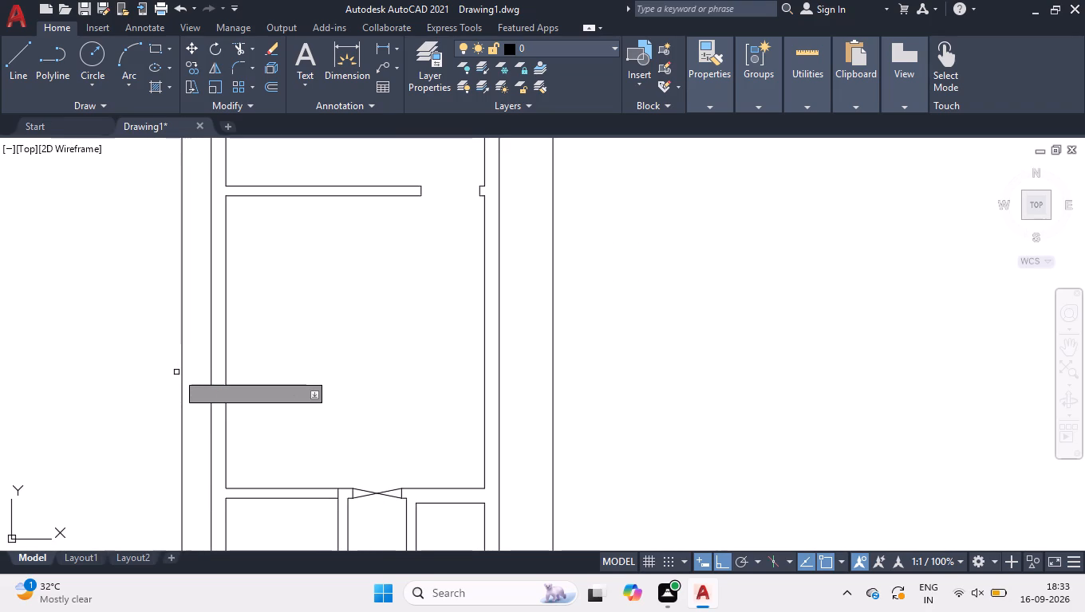
click(227, 375)
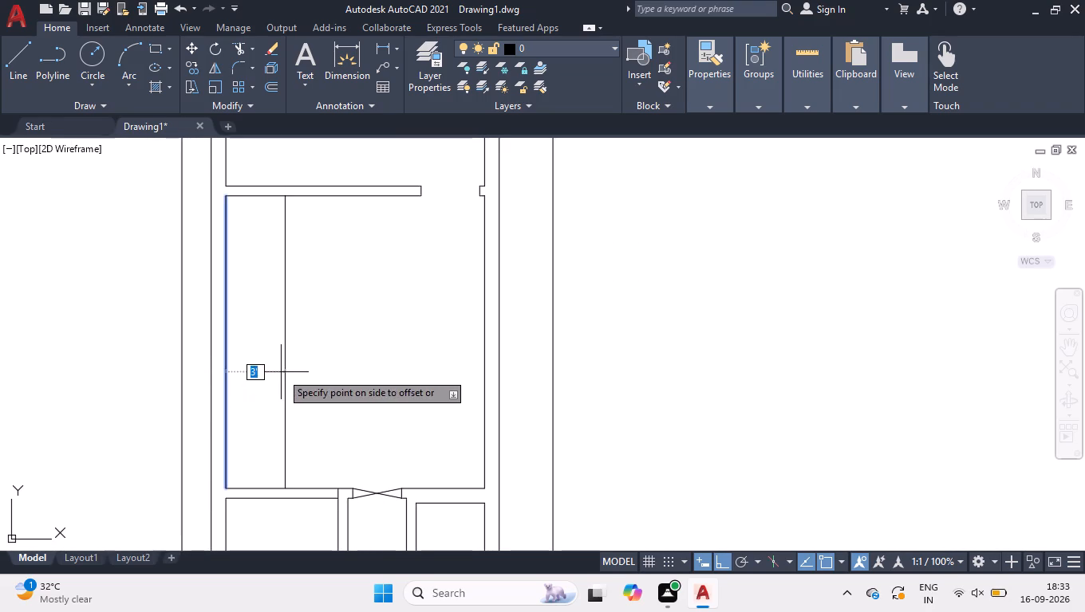
click(281, 372)
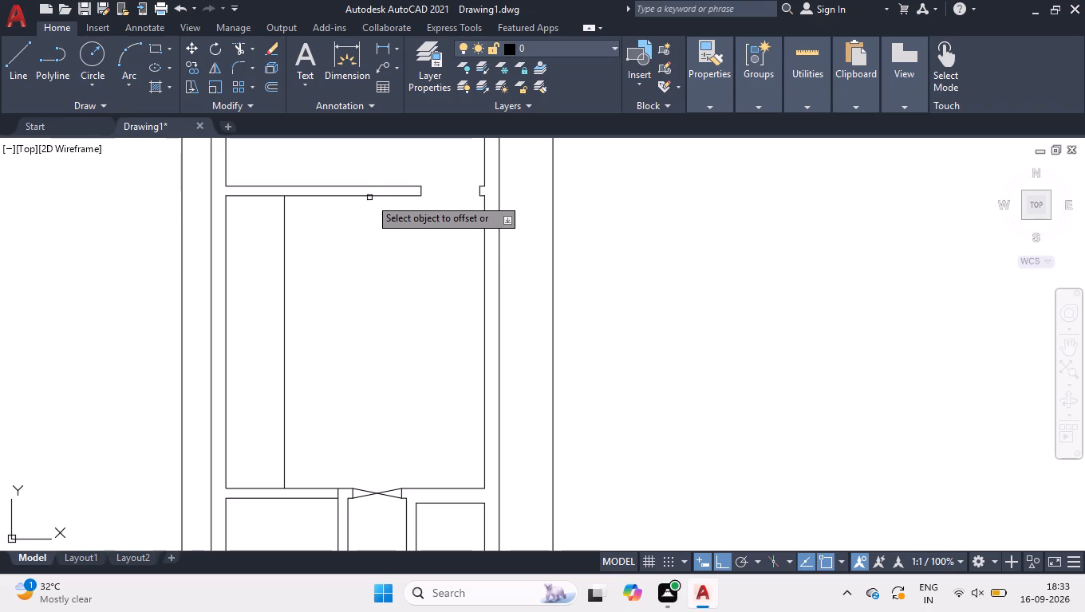
click(369, 198)
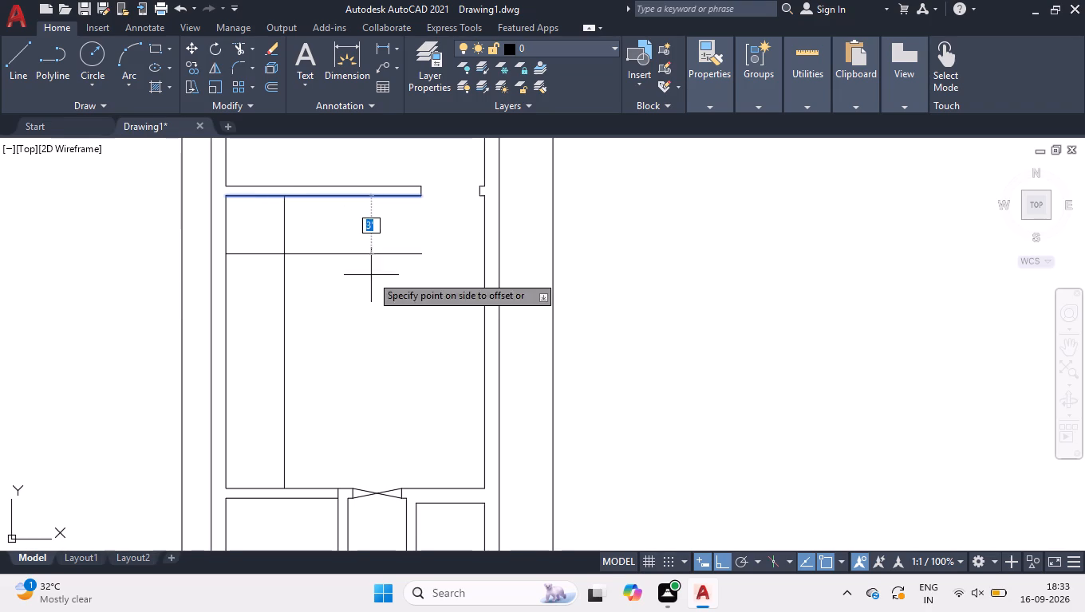
click(371, 275)
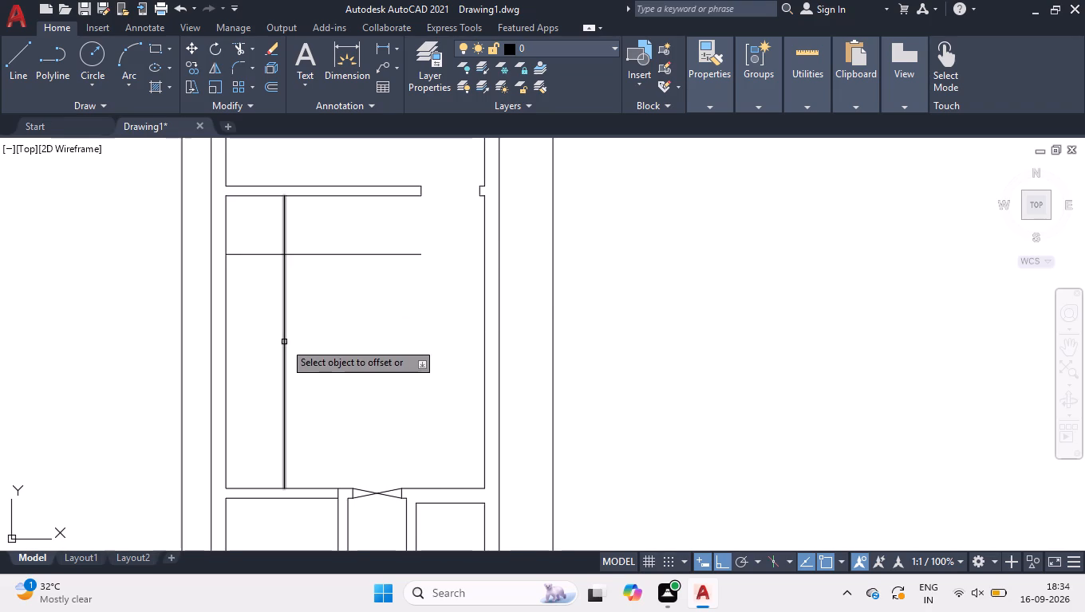
Offset the new vertical and horizontal lines by 2" towards the room's interior to give the partition its thickness.
click(284, 342)
key(2)
key(Return)
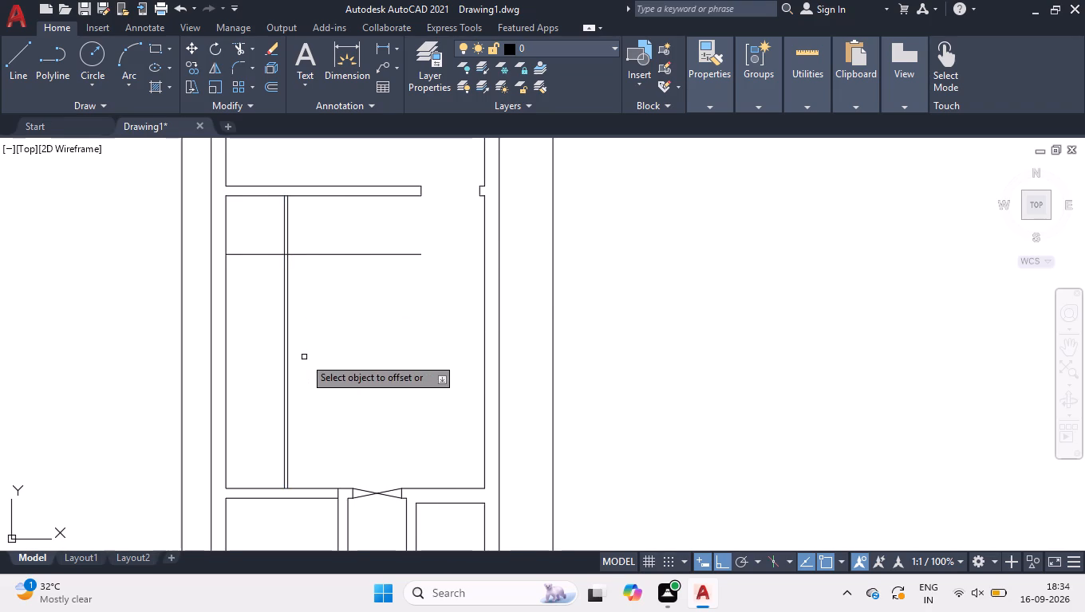
click(322, 257)
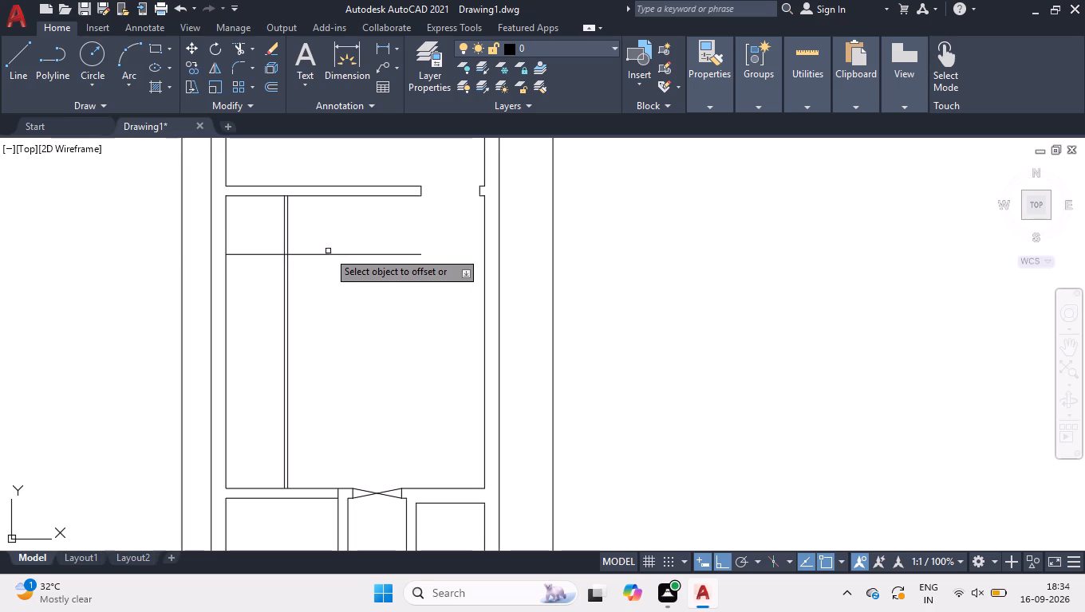
click(328, 251)
click(328, 254)
key(2)
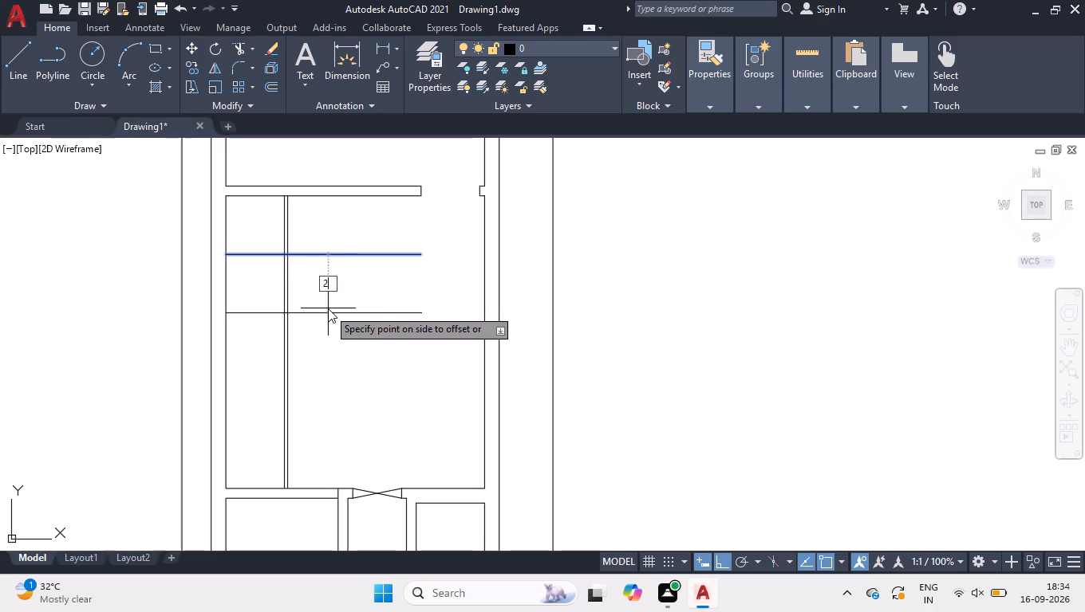
key(Return)
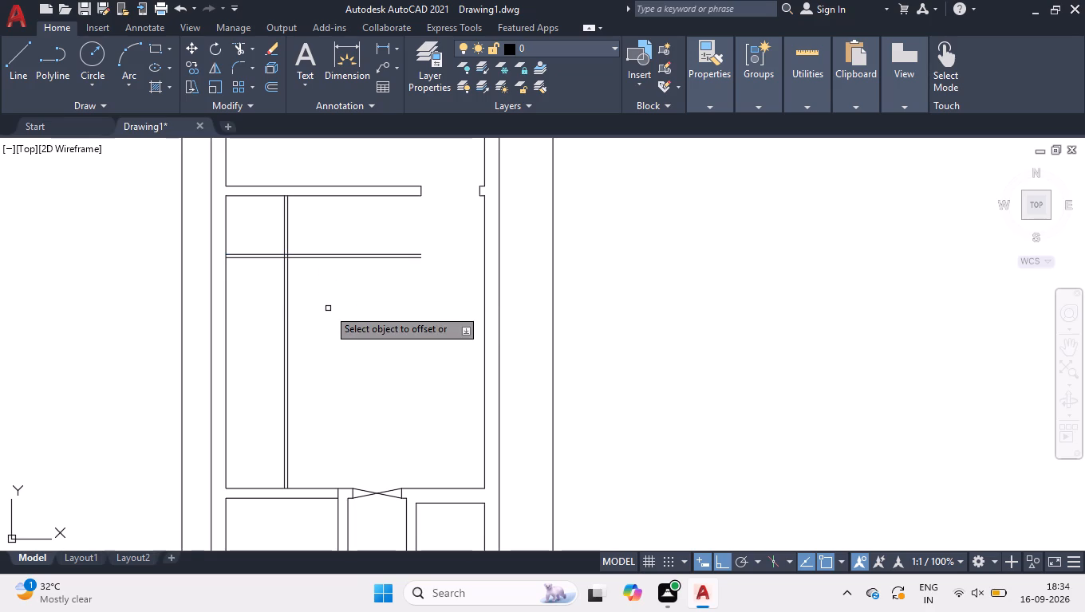
key(Return)
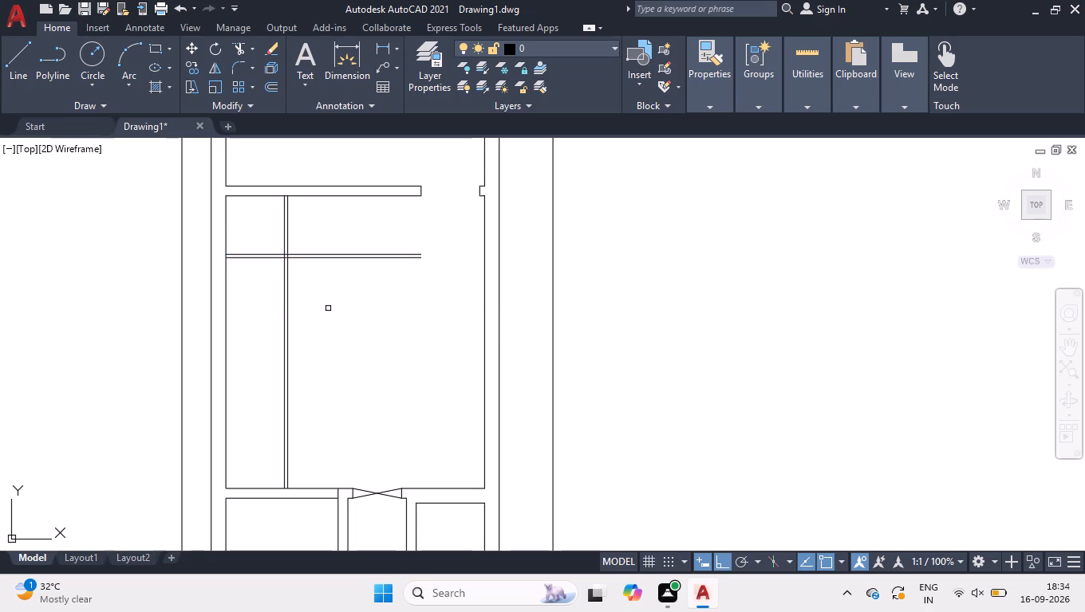
Trim the partition lines' overshoots beyond their corner, towards the left wall and the upper cross wall.
text(TR)
key(Return)
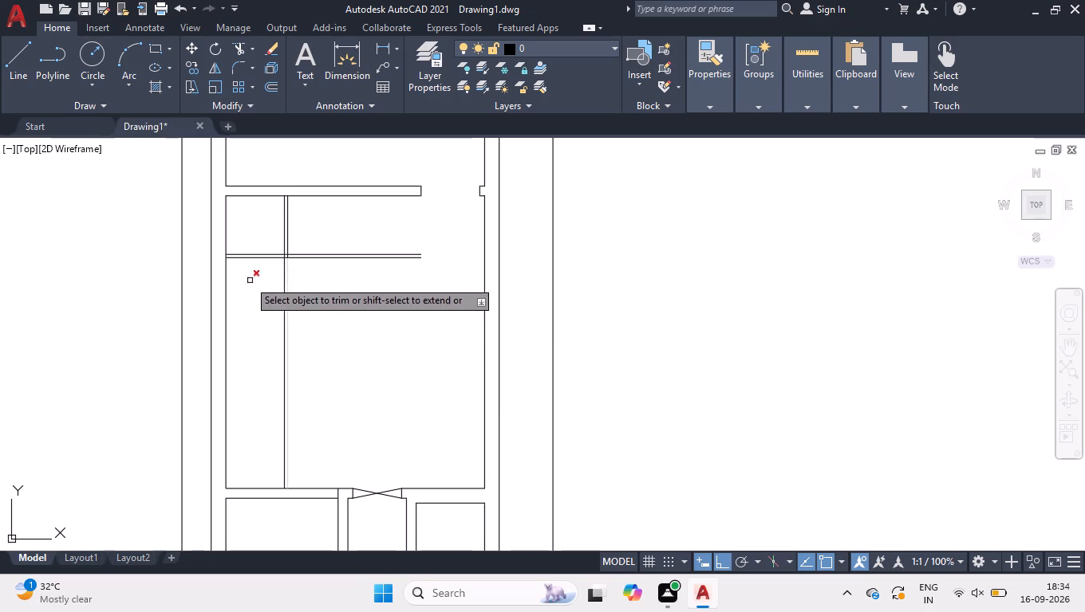
click(246, 276)
click(293, 231)
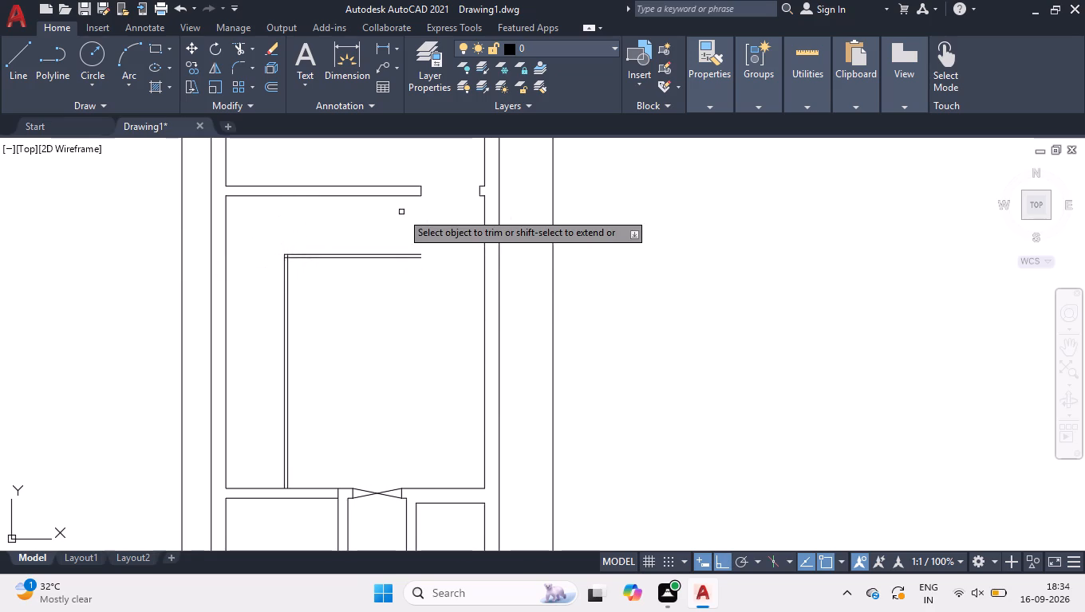
key(space)
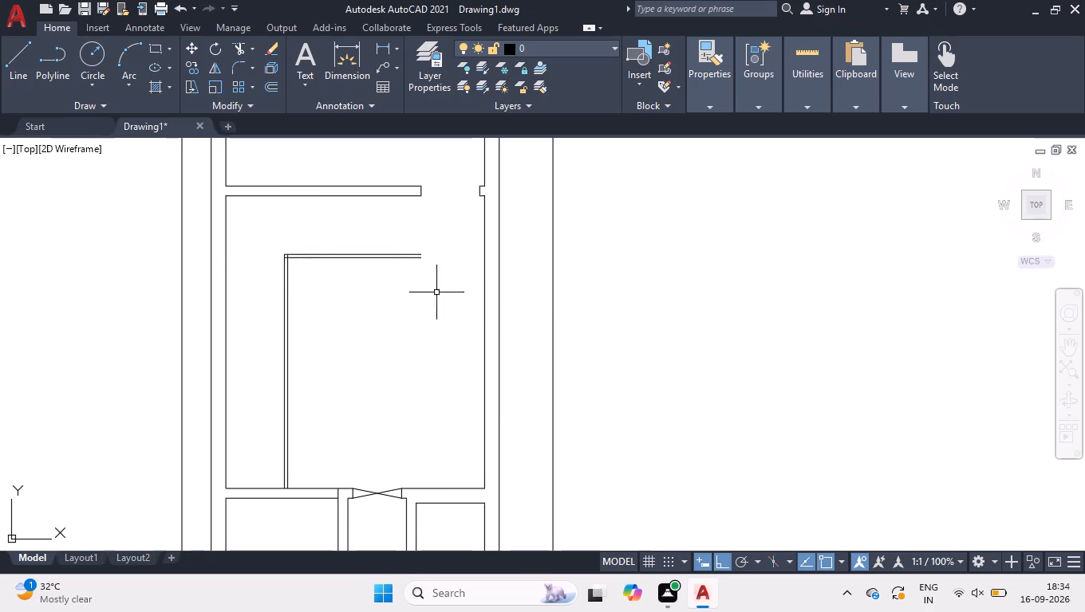
Break the lower cross wall's upper edge at a point between the two vertical partition lines.
scroll(262, 489, up, 1)
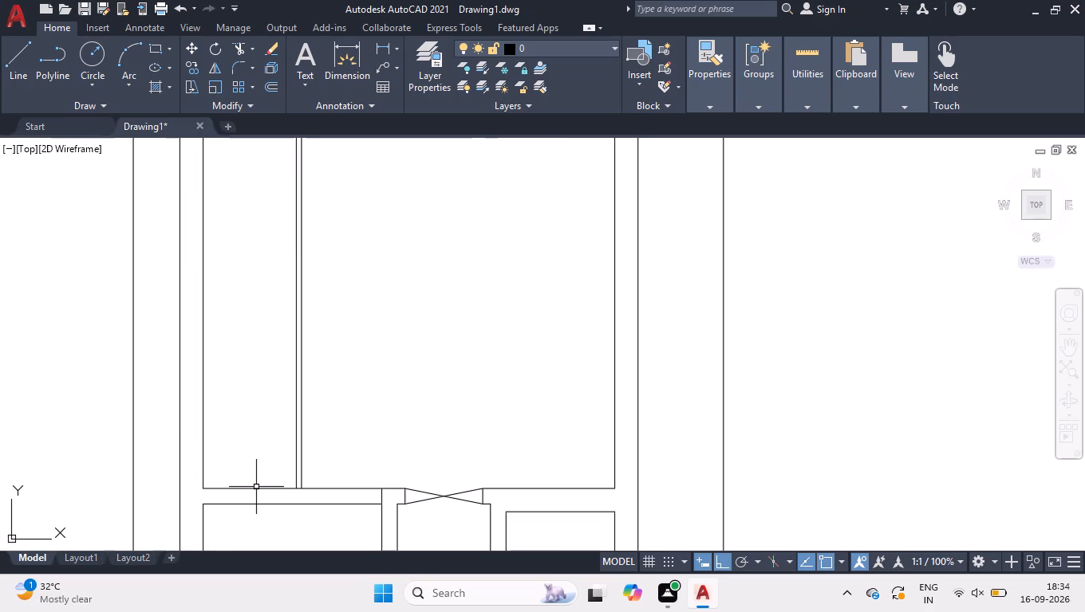
text(BR)
key(Down)
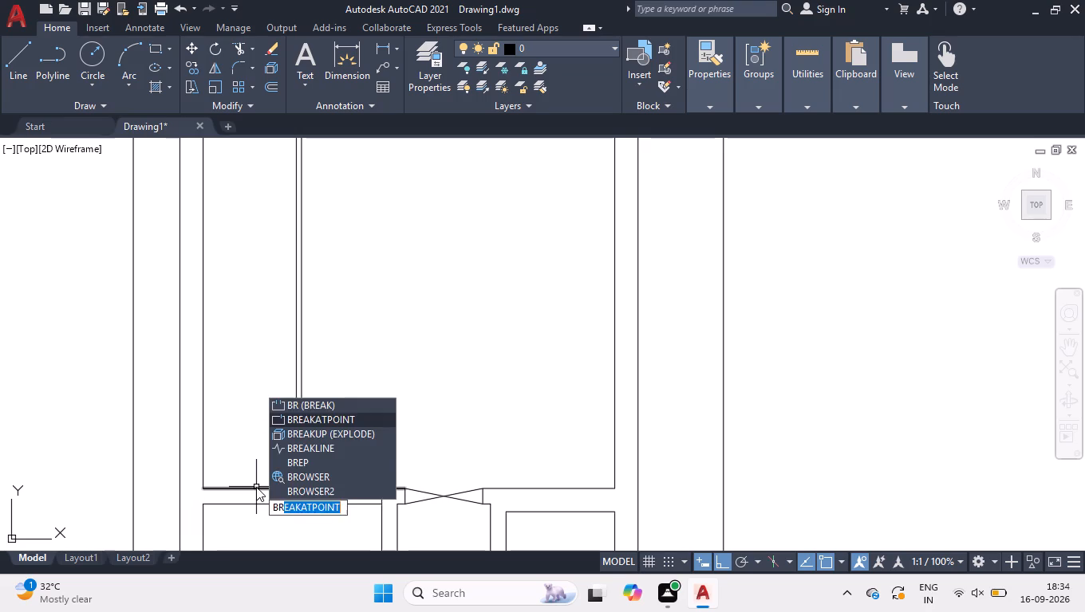
key(Return)
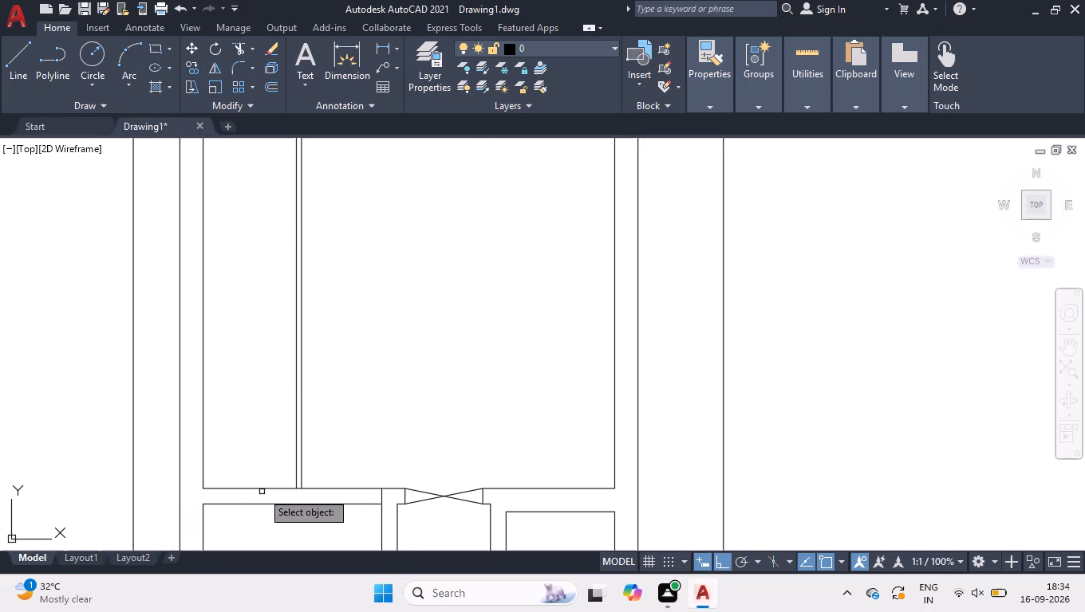
click(262, 492)
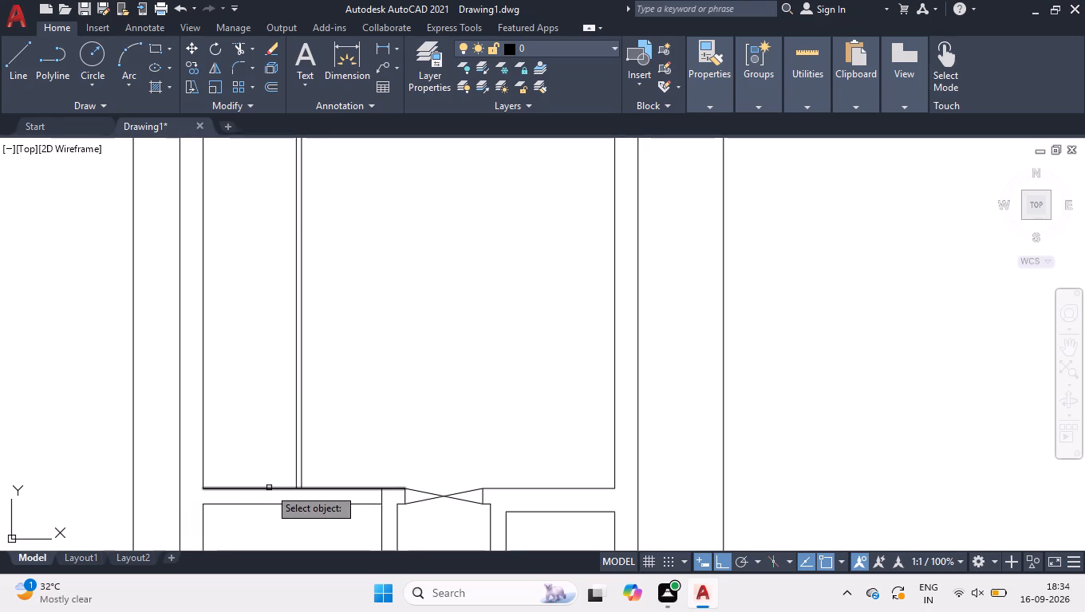
click(269, 488)
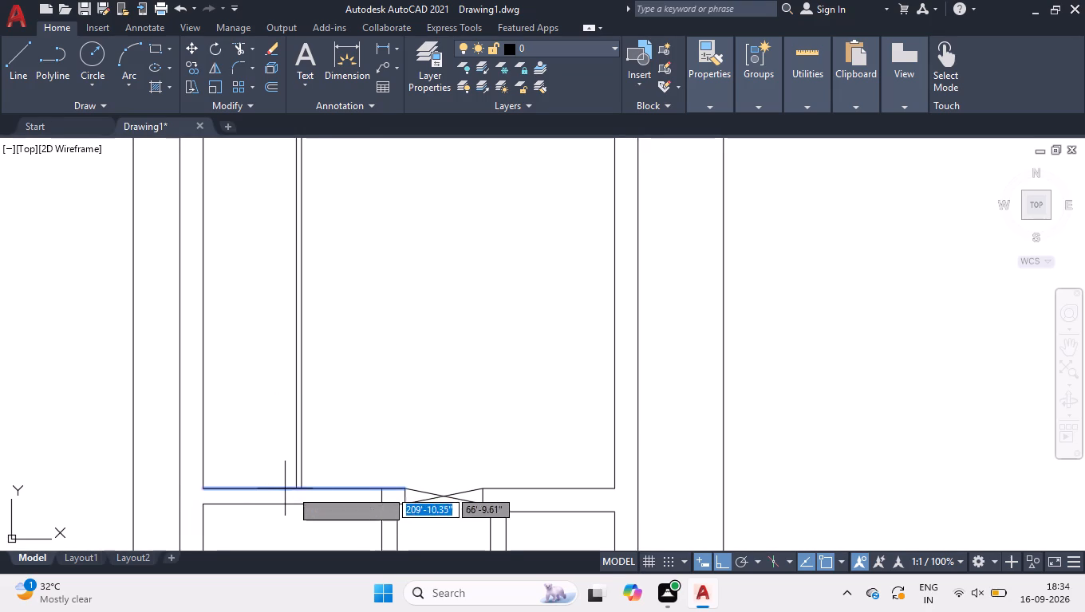
scroll(301, 490, up, 4)
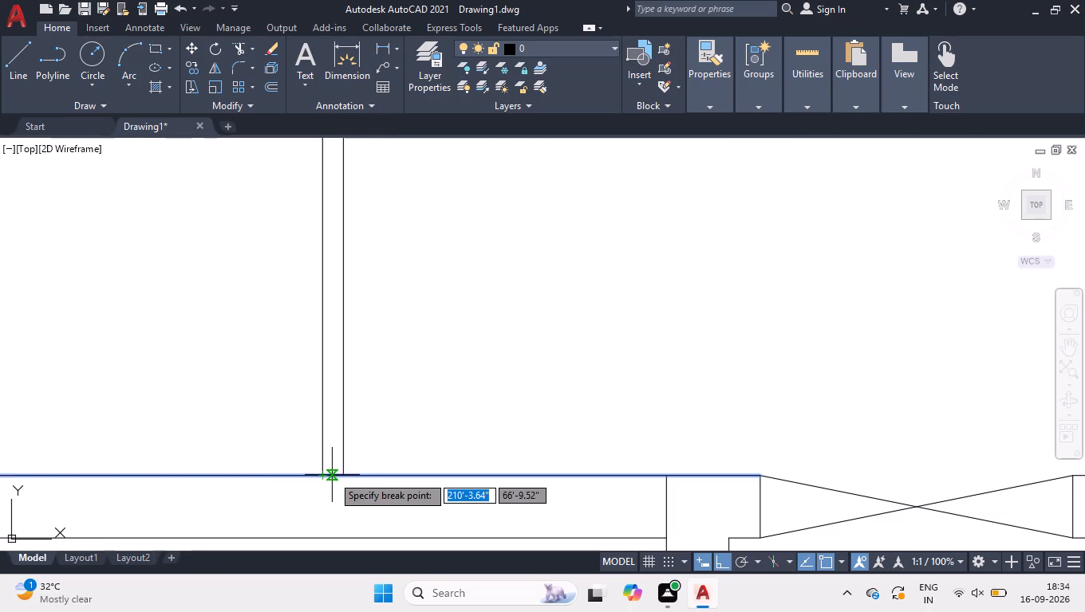
click(332, 475)
Delete the partition's two vertical lines.
scroll(334, 478, down, 3)
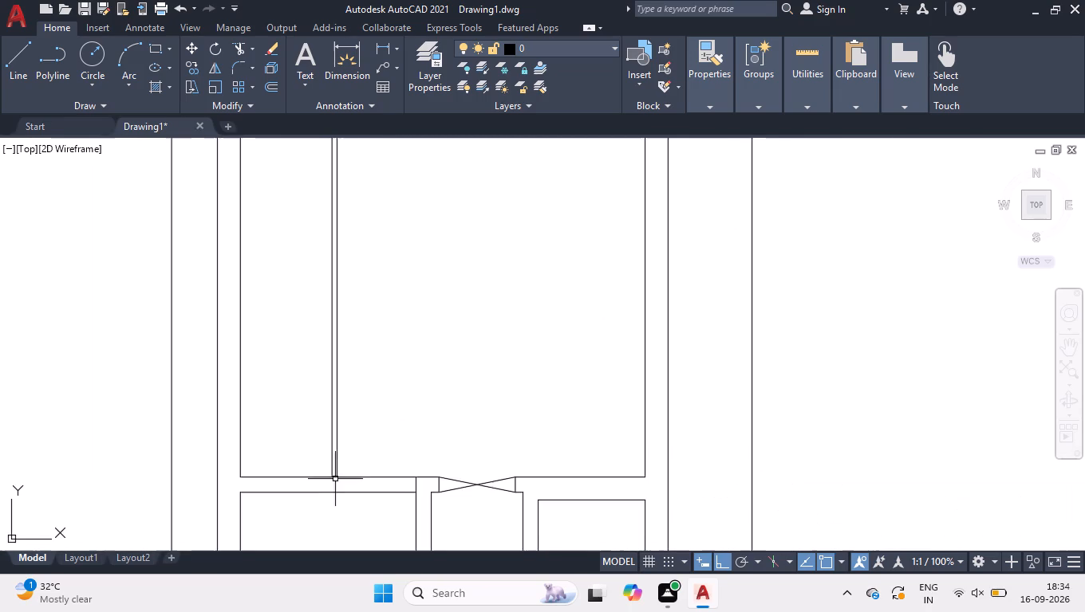
scroll(333, 482, down, 1)
scroll(336, 457, up, 2)
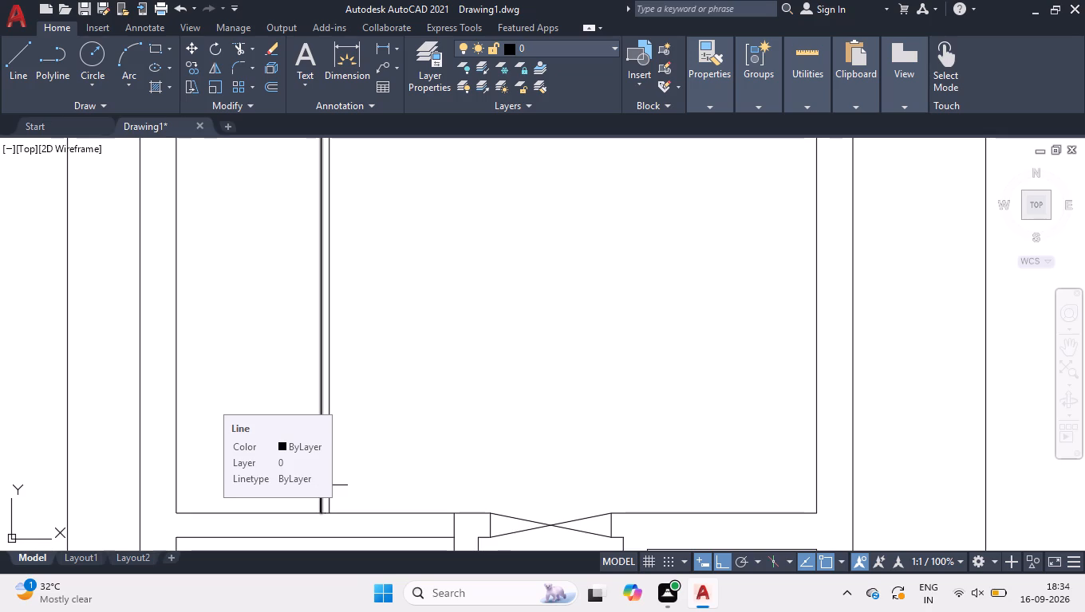
click(366, 435)
click(274, 419)
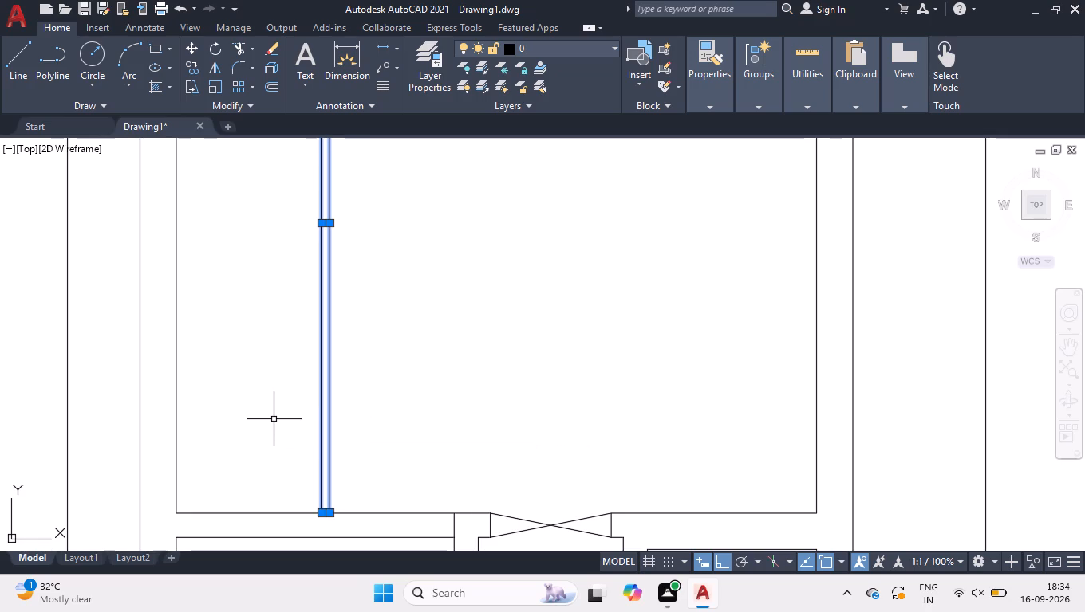
key(Delete)
Draw a vertical line about 11'-10" long from the cross wall's break point up to the partition's lower horizontal line.
key(l)
key(Return)
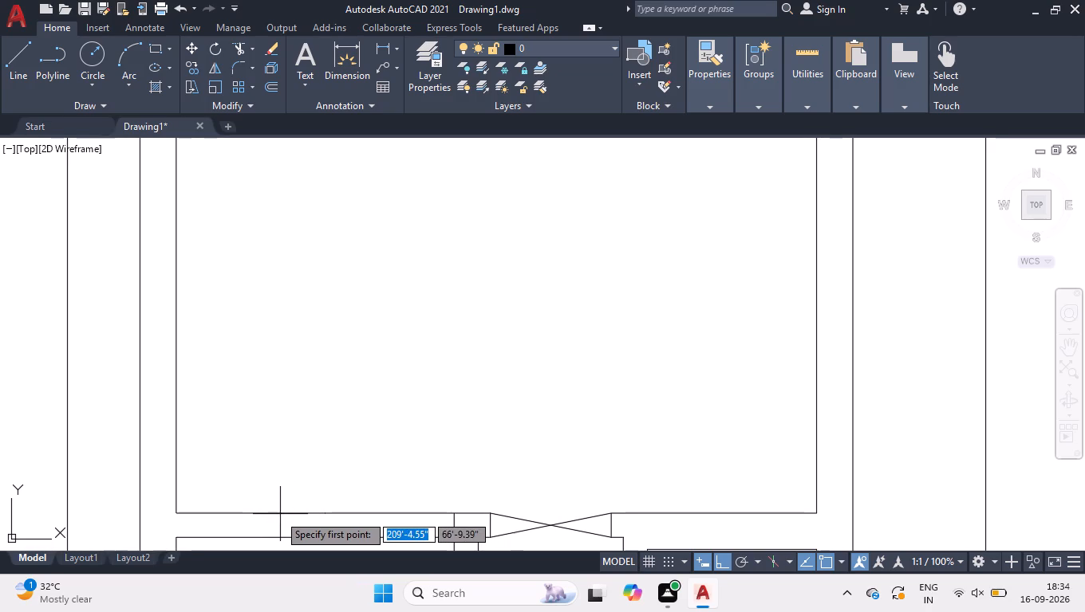
click(325, 515)
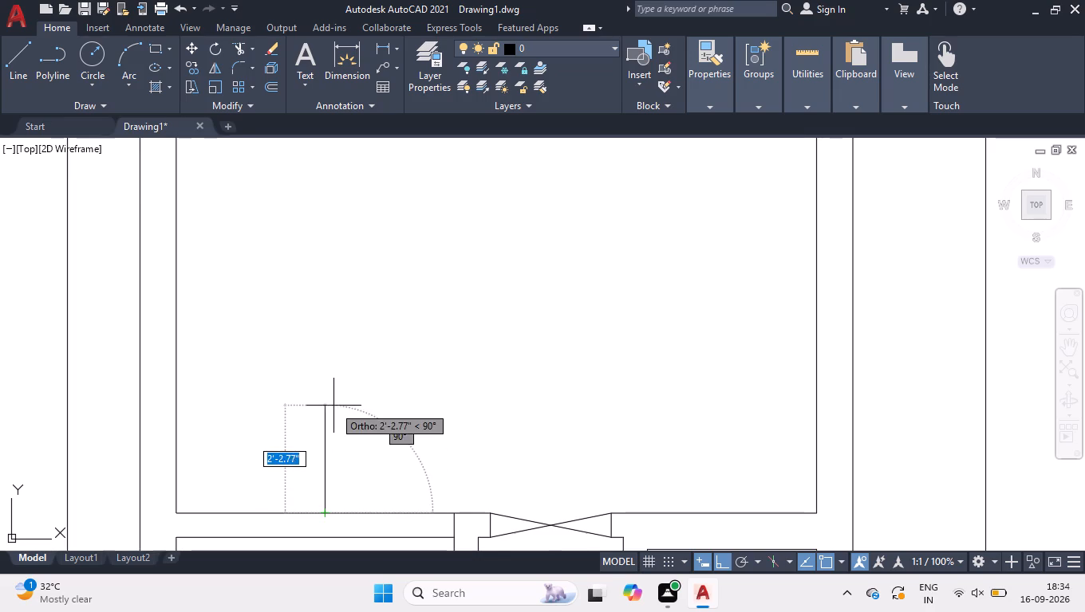
scroll(333, 406, down, 3)
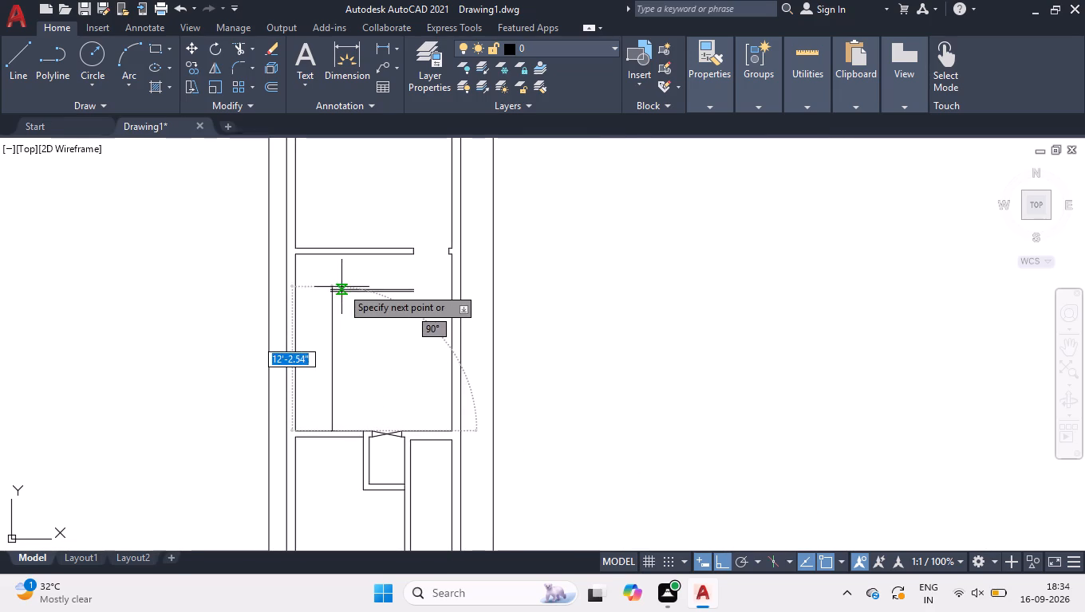
scroll(341, 287, up, 6)
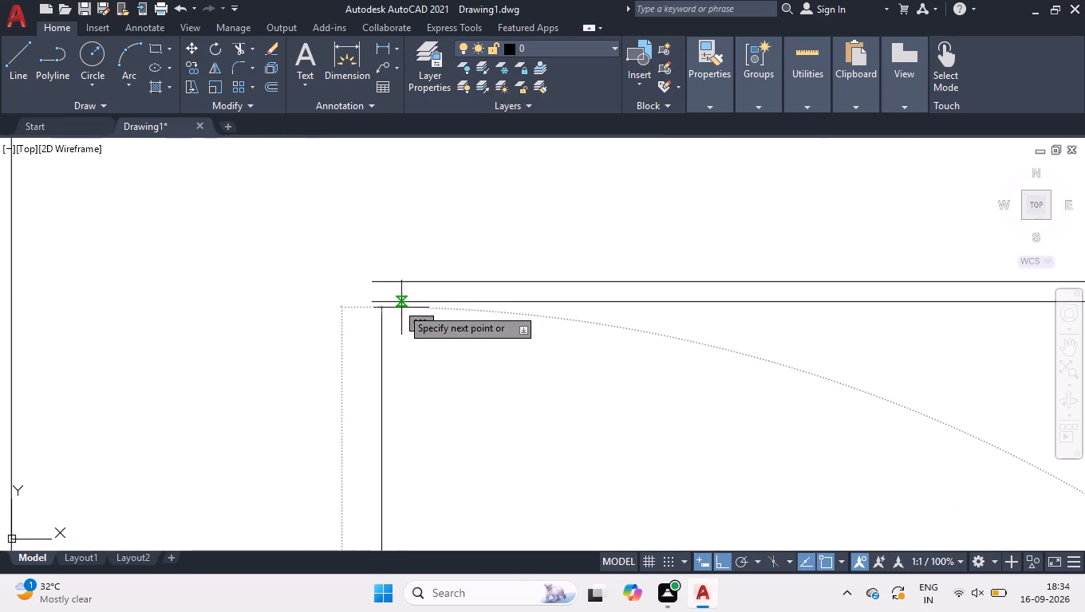
scroll(401, 308, down, 3)
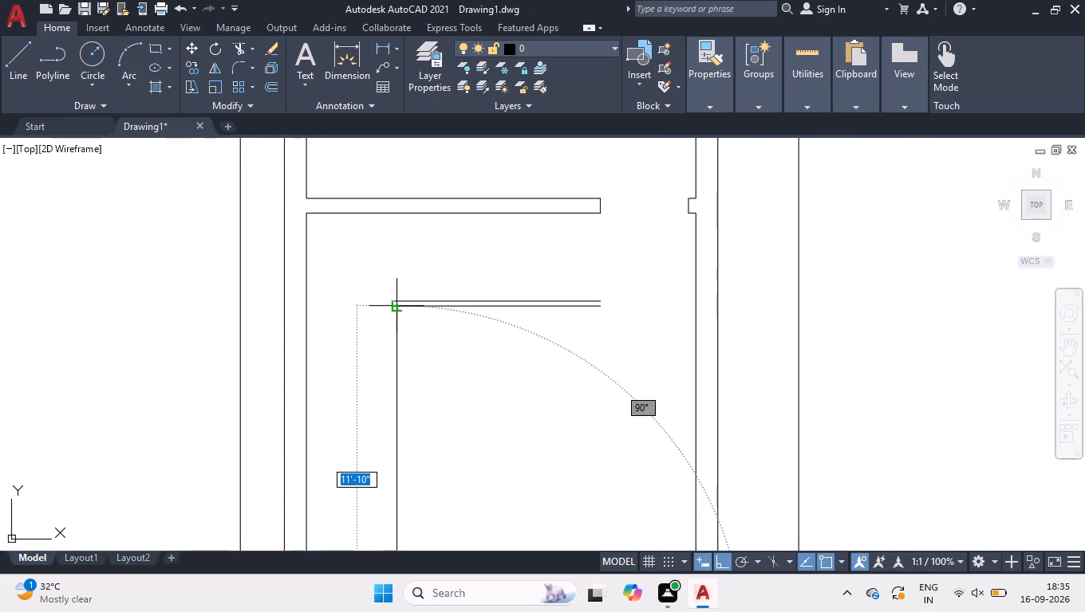
click(397, 310)
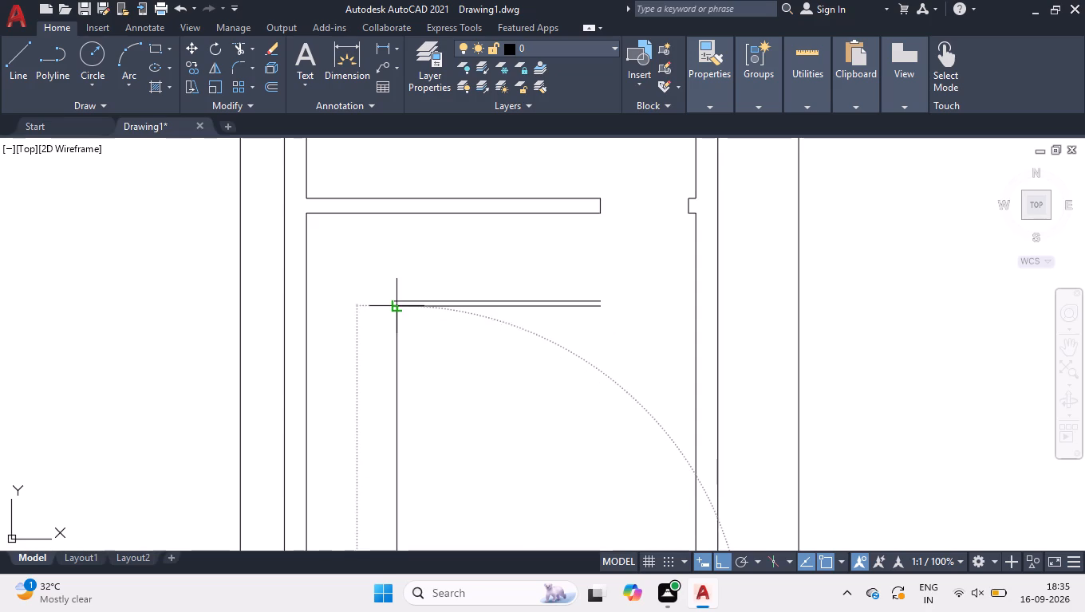
key(space)
Offset the new vertical line by 2" towards the left outer wall.
text(OFF)
key(Return)
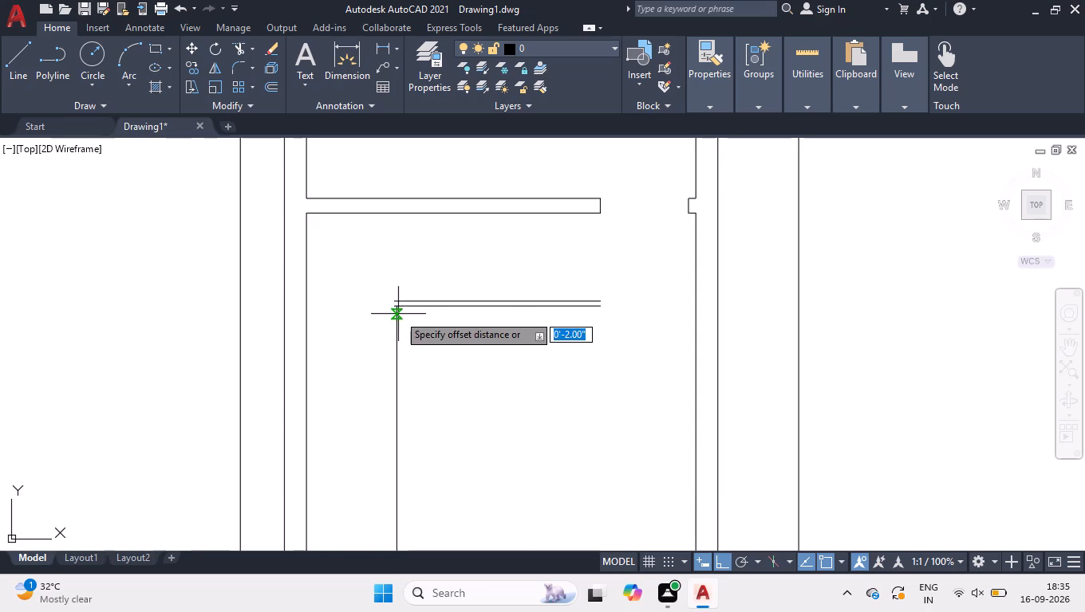
key(2)
key(Return)
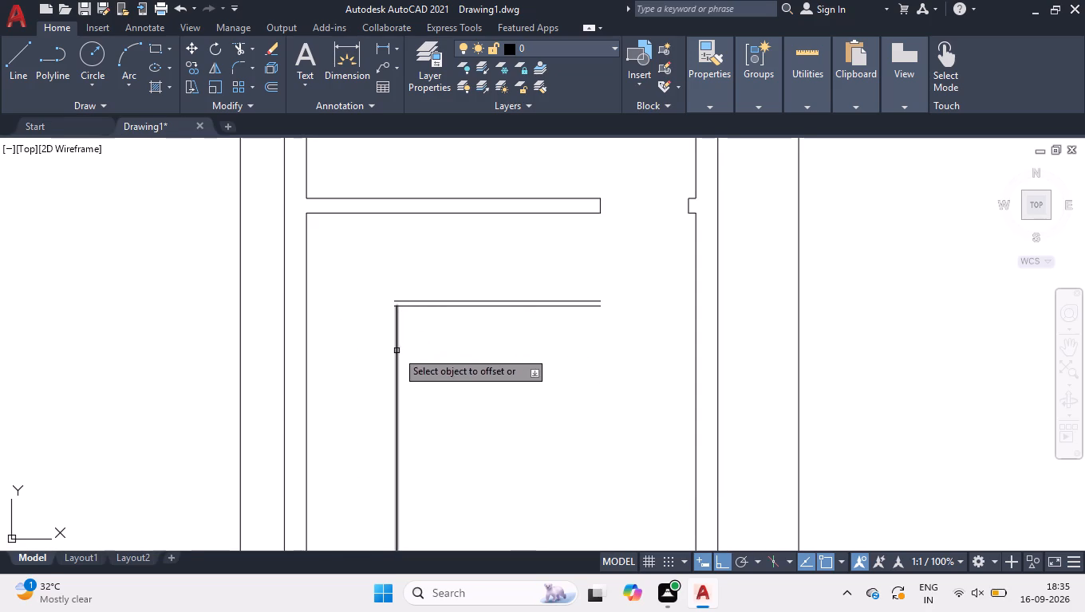
click(397, 351)
click(370, 352)
key(space)
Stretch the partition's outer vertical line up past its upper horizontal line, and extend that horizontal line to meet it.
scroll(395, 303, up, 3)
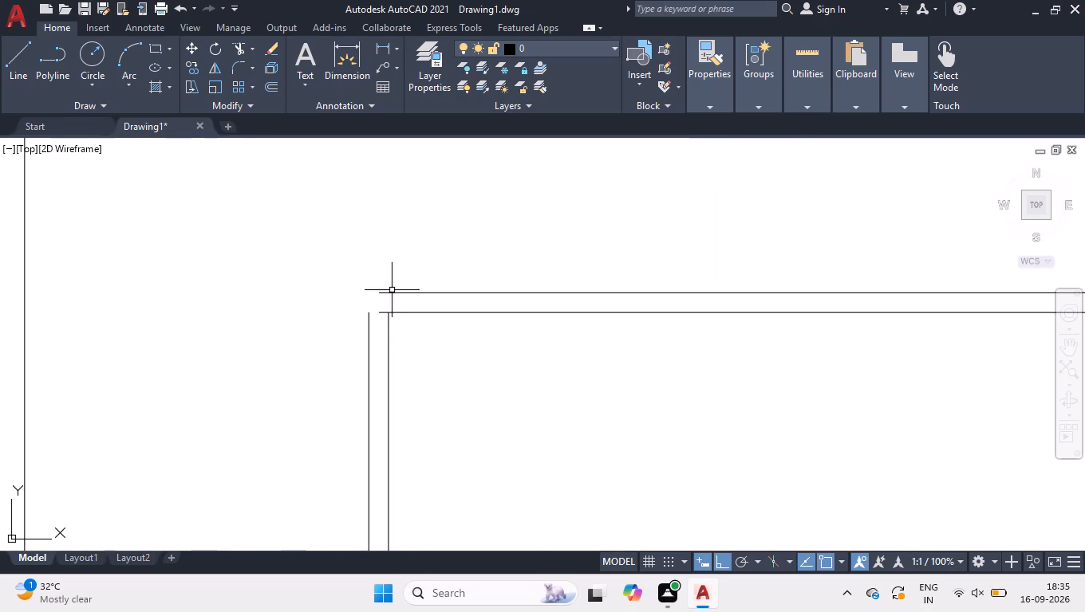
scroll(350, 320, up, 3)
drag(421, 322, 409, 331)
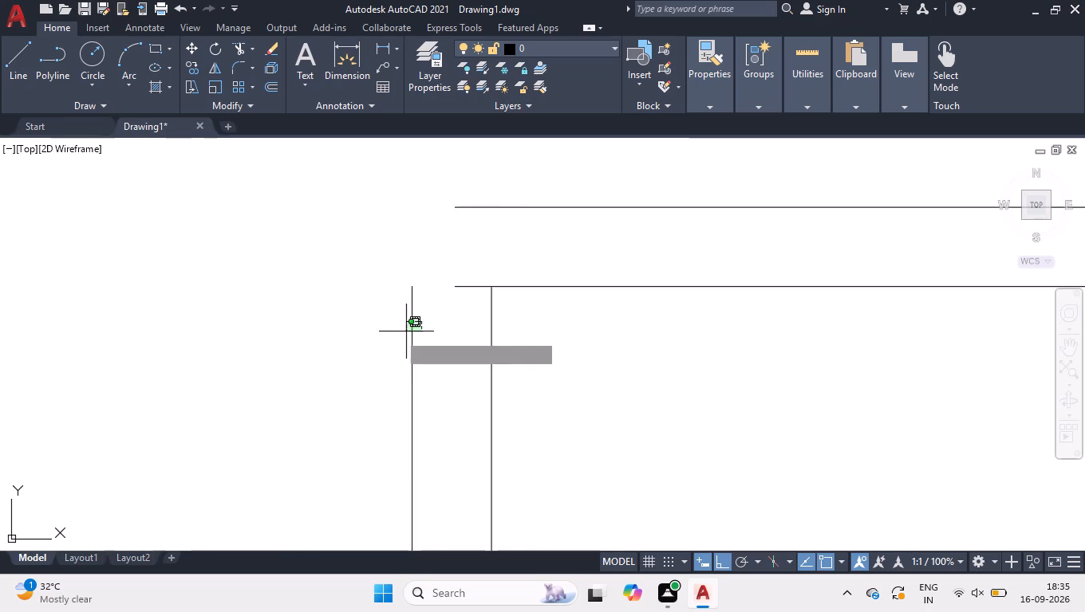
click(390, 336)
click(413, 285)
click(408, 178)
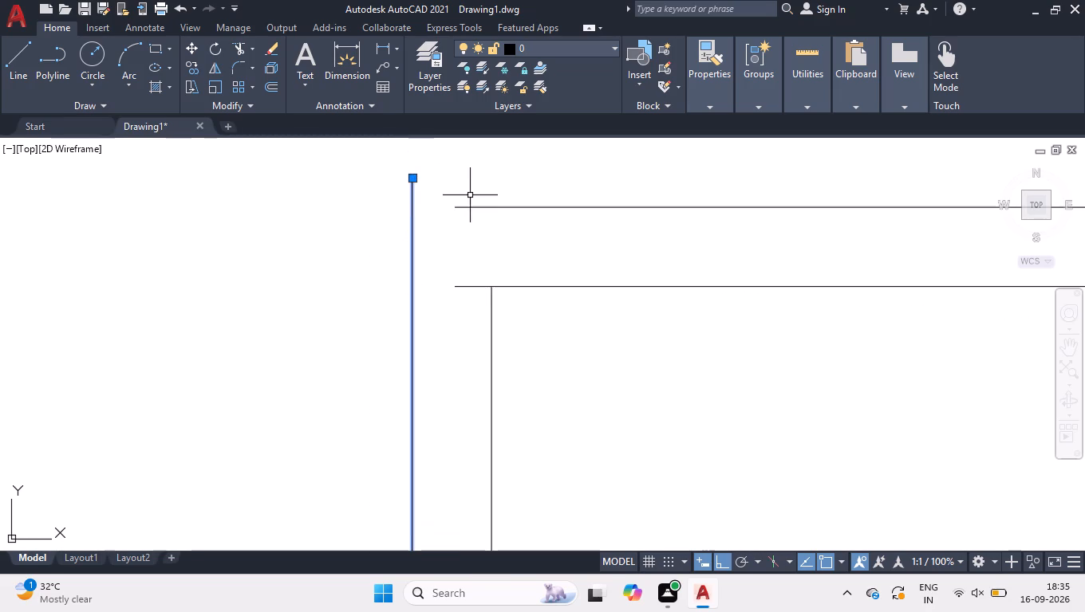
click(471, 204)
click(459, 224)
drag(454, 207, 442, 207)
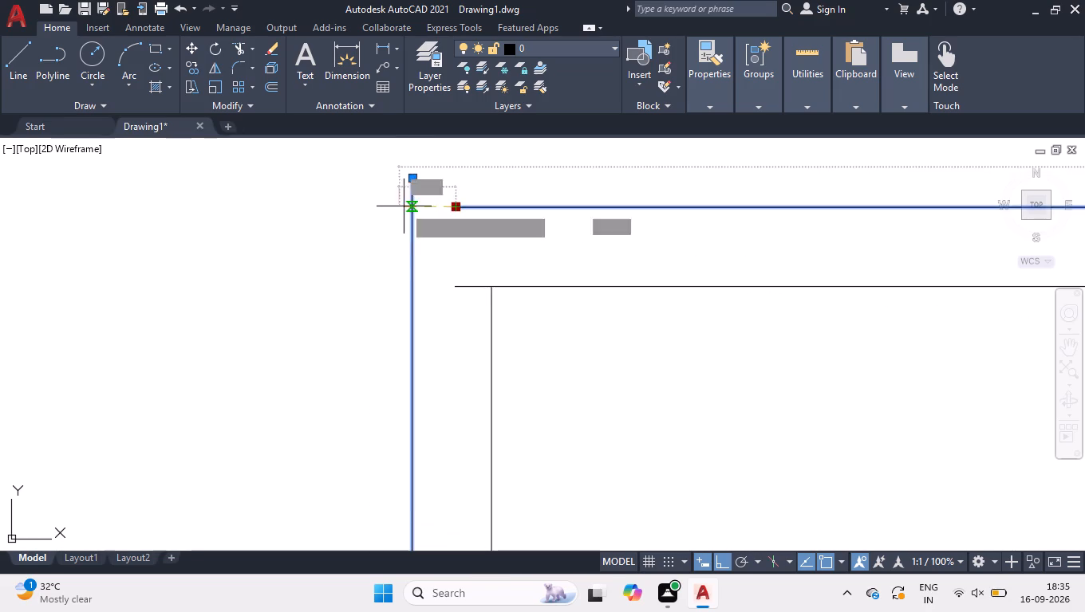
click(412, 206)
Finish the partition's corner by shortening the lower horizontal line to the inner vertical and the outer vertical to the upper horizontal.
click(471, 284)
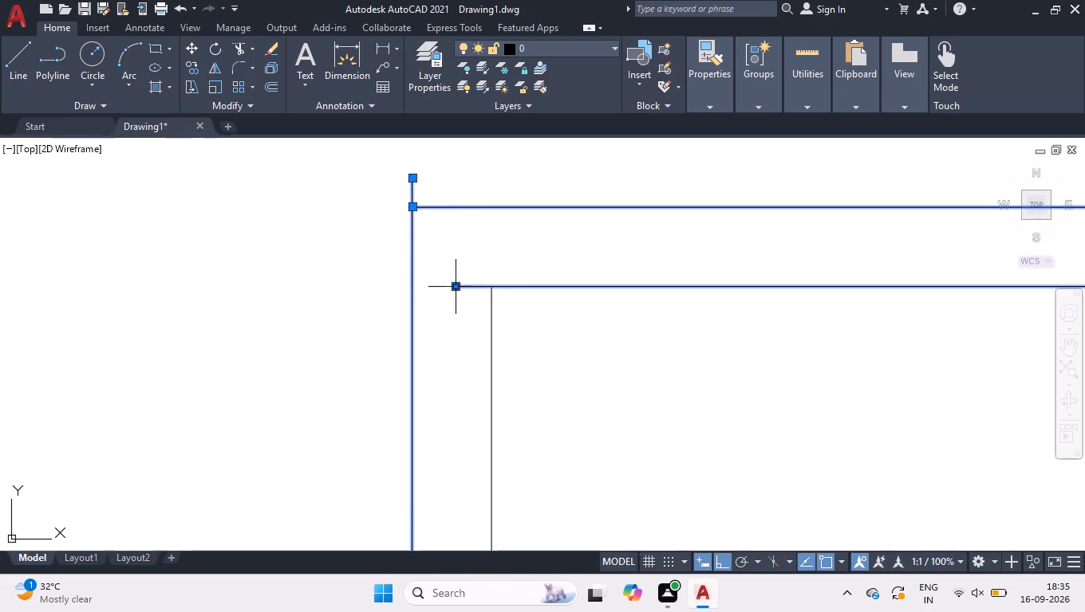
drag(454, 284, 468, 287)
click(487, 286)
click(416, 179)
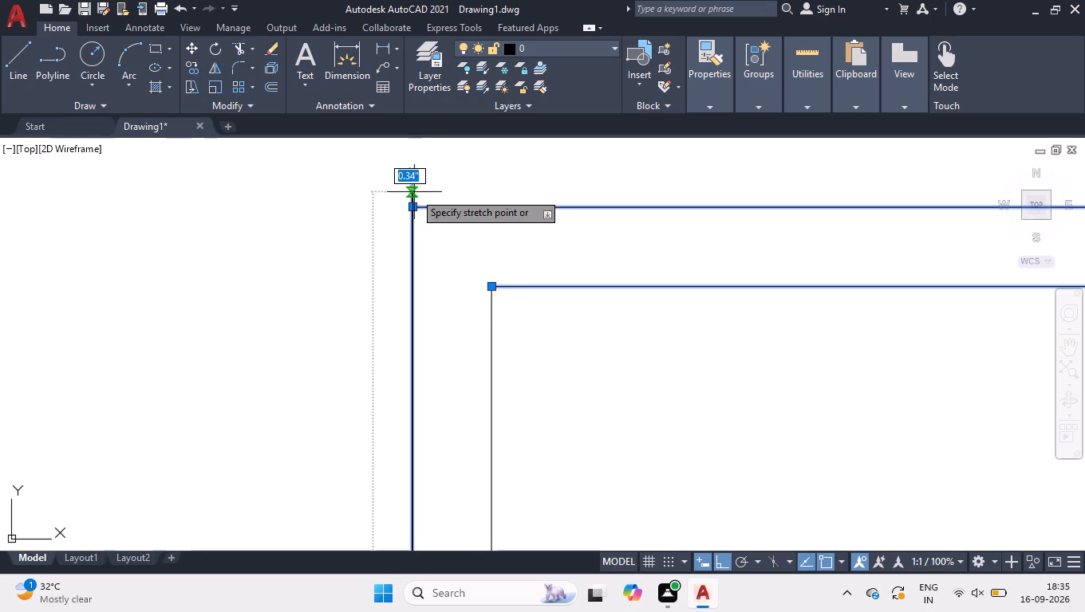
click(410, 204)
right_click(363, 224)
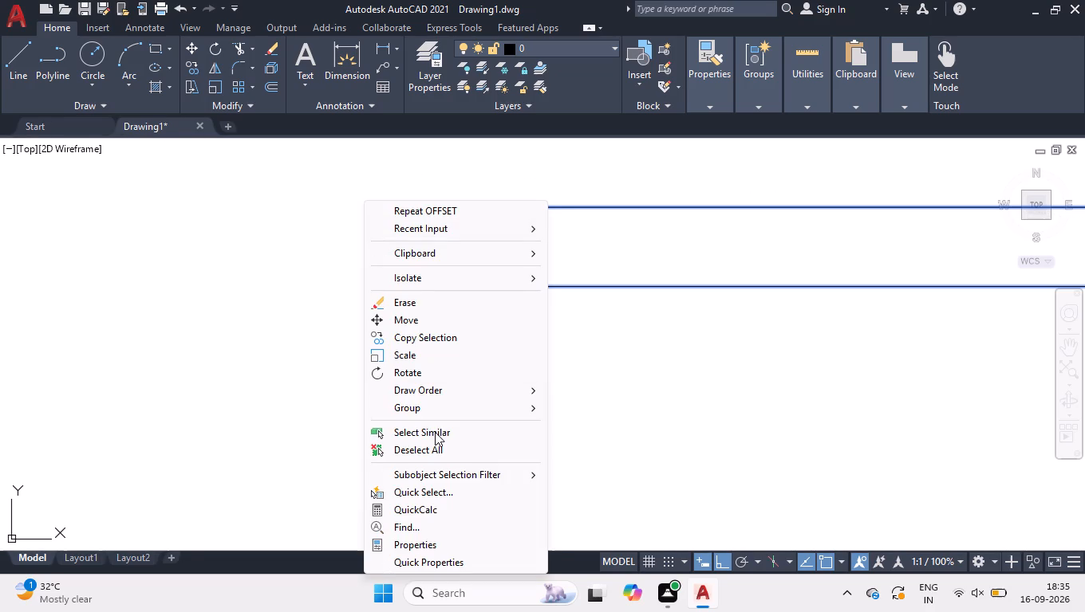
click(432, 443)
Measure the spacing between the partition's vertical line and the left wall of the middle room with Quick Measure.
scroll(602, 166, down, 3)
scroll(531, 253, down, 4)
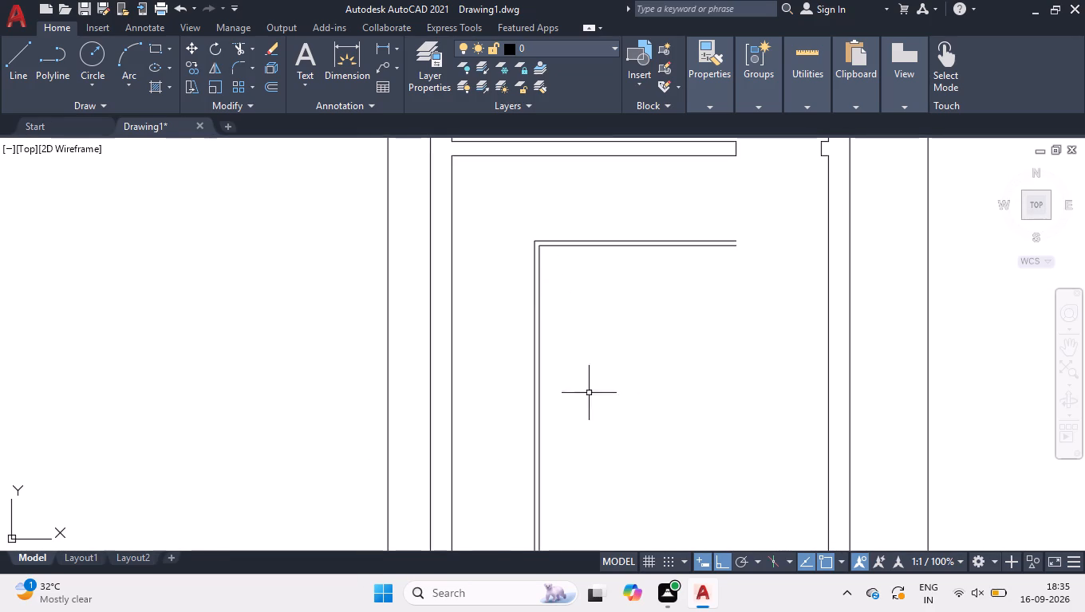
scroll(567, 271, down, 3)
scroll(550, 338, up, 2)
scroll(525, 241, up, 1)
scroll(525, 248, down, 3)
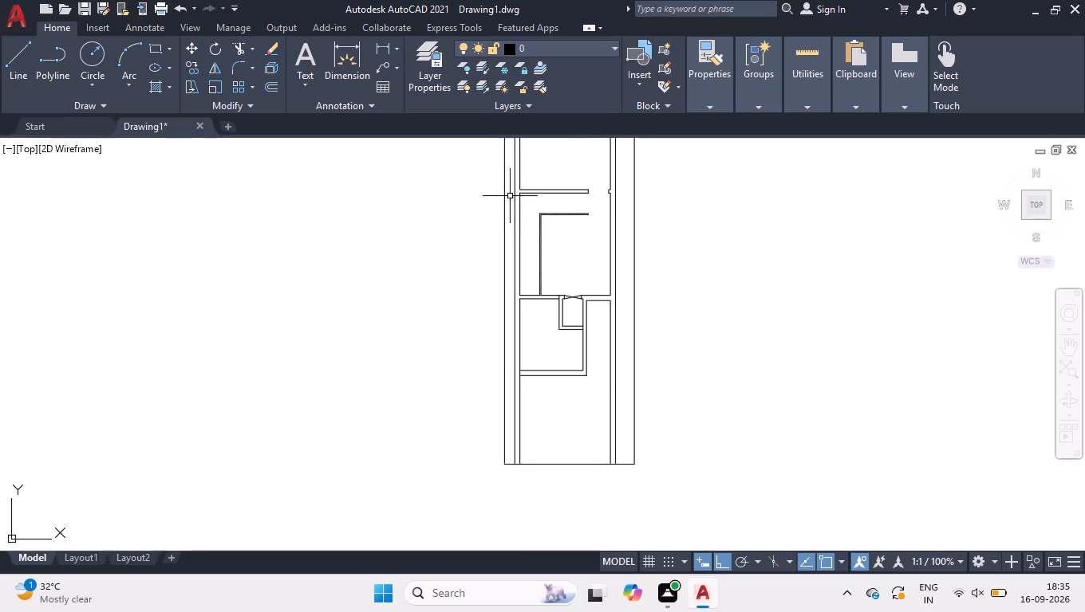
scroll(577, 201, up, 2)
click(777, 126)
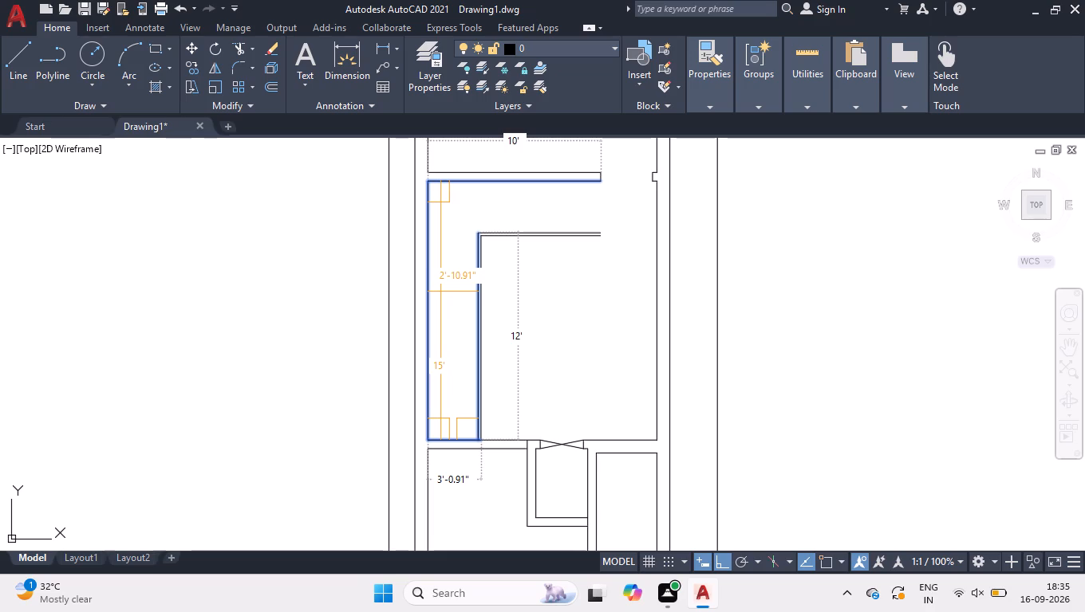
key(Return)
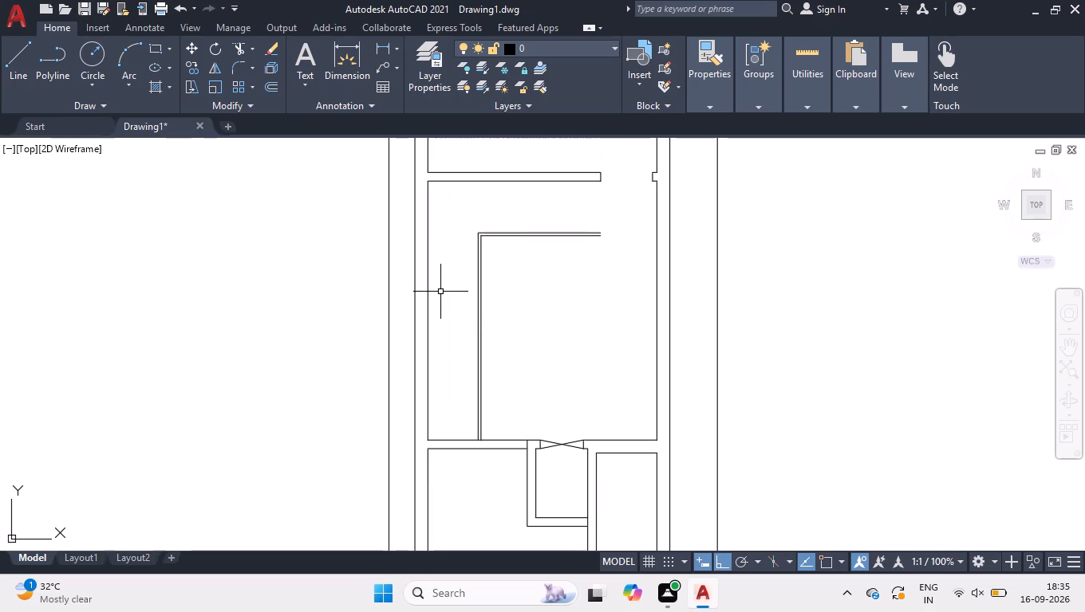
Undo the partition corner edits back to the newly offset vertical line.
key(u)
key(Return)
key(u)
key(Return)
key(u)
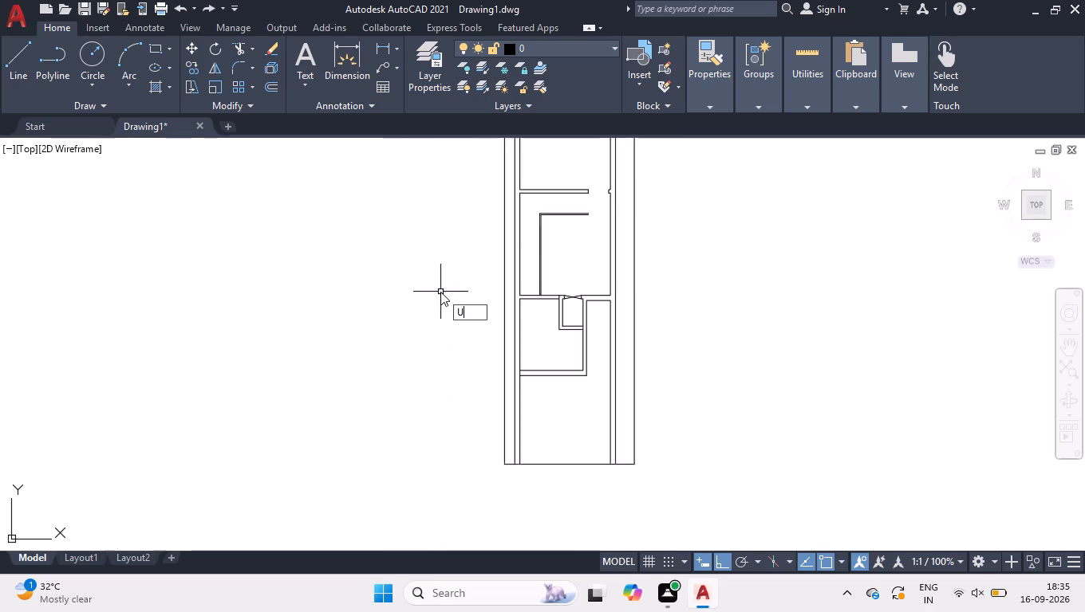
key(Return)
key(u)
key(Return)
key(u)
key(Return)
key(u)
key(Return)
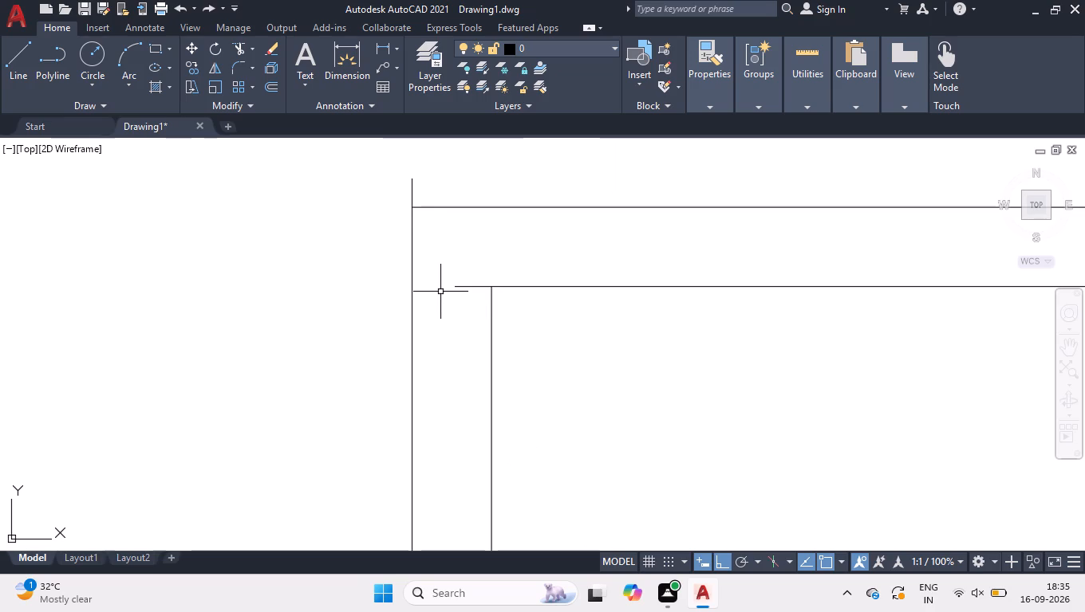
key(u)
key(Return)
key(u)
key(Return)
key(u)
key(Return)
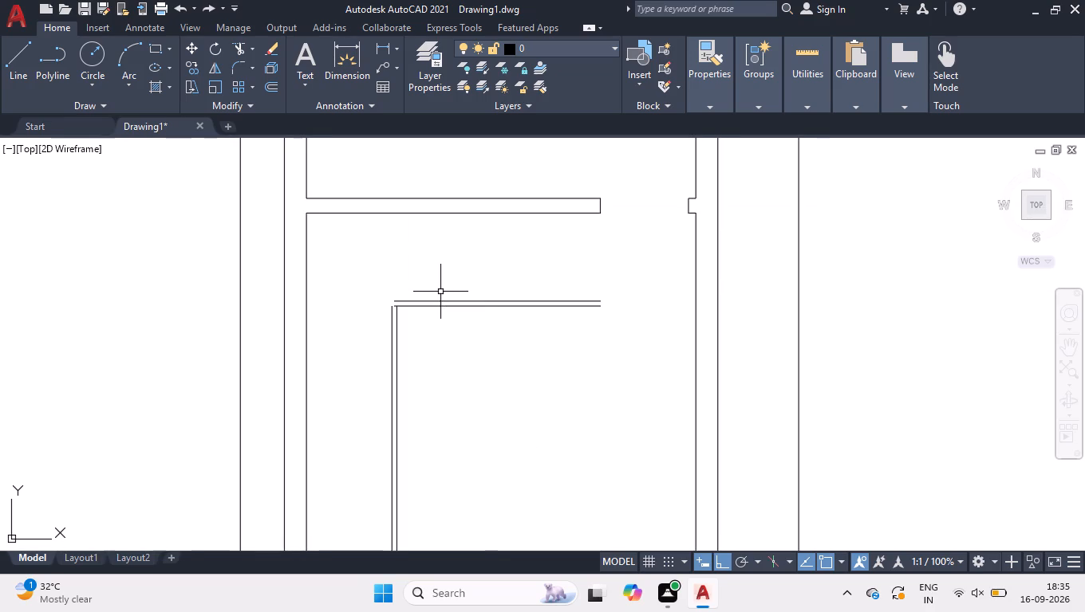
Undo the 2" offset, the replacement vertical line, the deletion of the original partition verticals and the cross wall break.
key(u)
key(Return)
key(u)
key(Return)
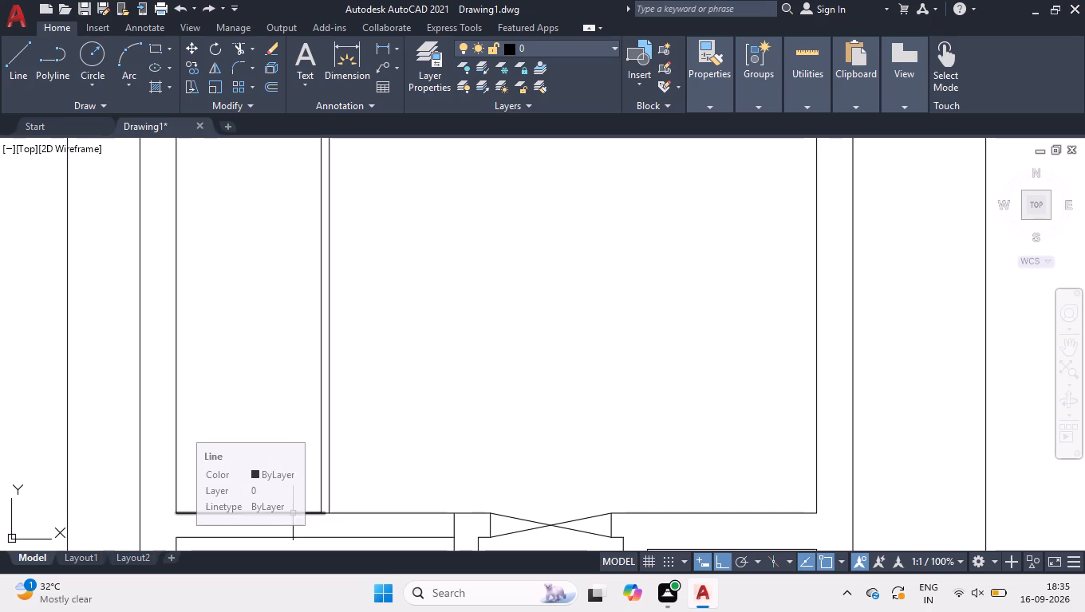
key(u)
key(Return)
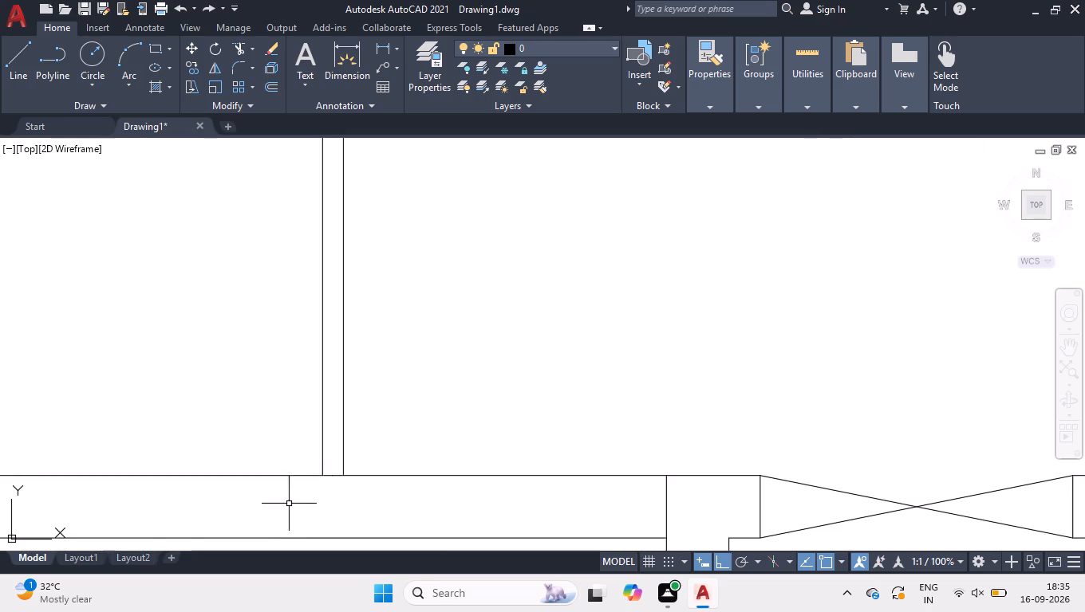
key(u)
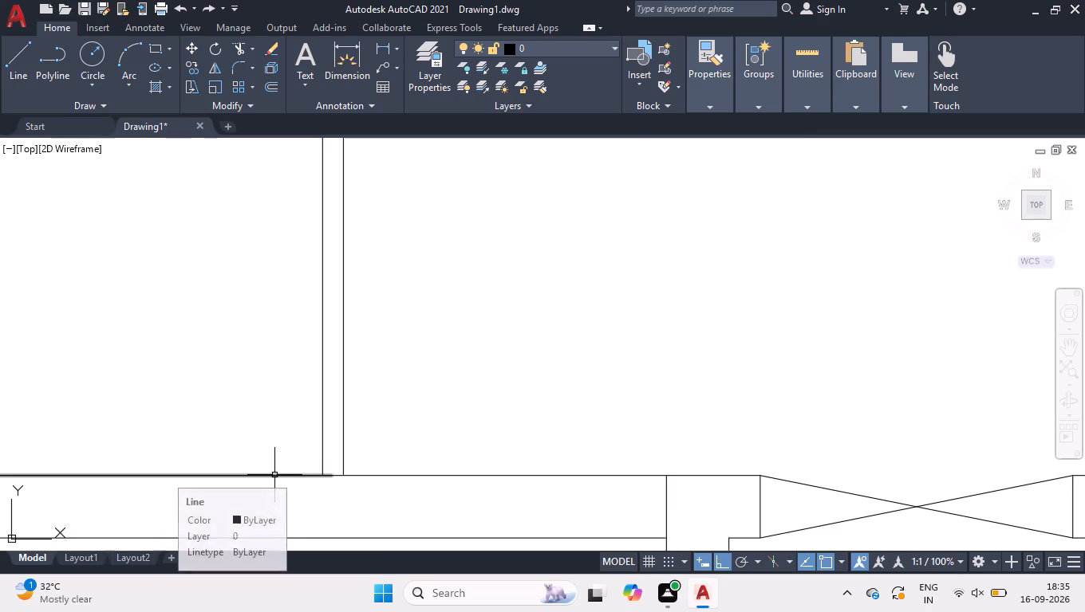
key(Return)
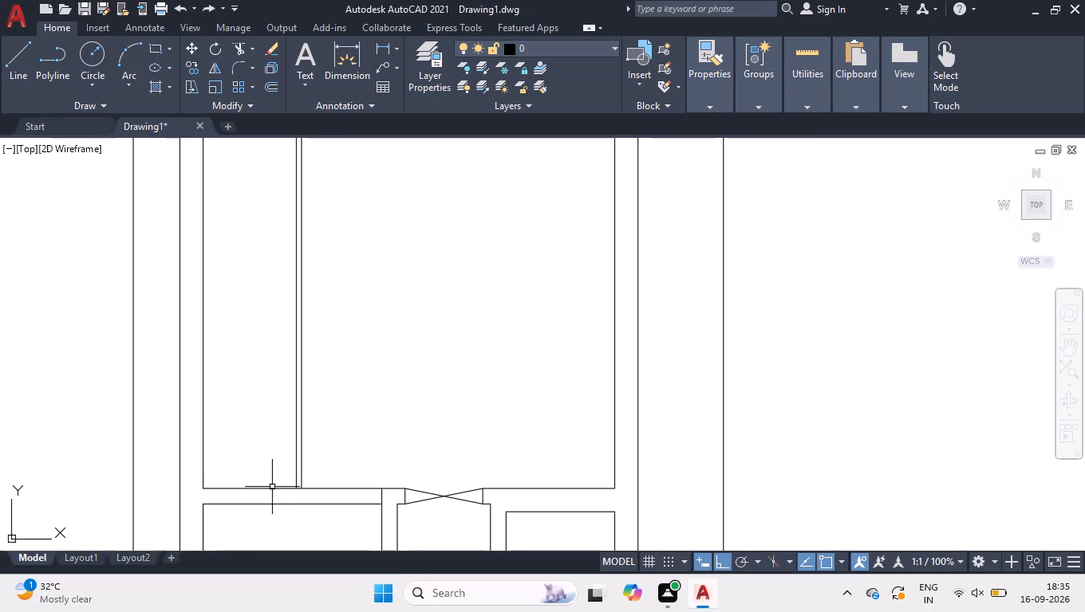
Break the lower cross wall's upper edge at the point where the partition's right vertical line meets it.
scroll(621, 361, down, 1)
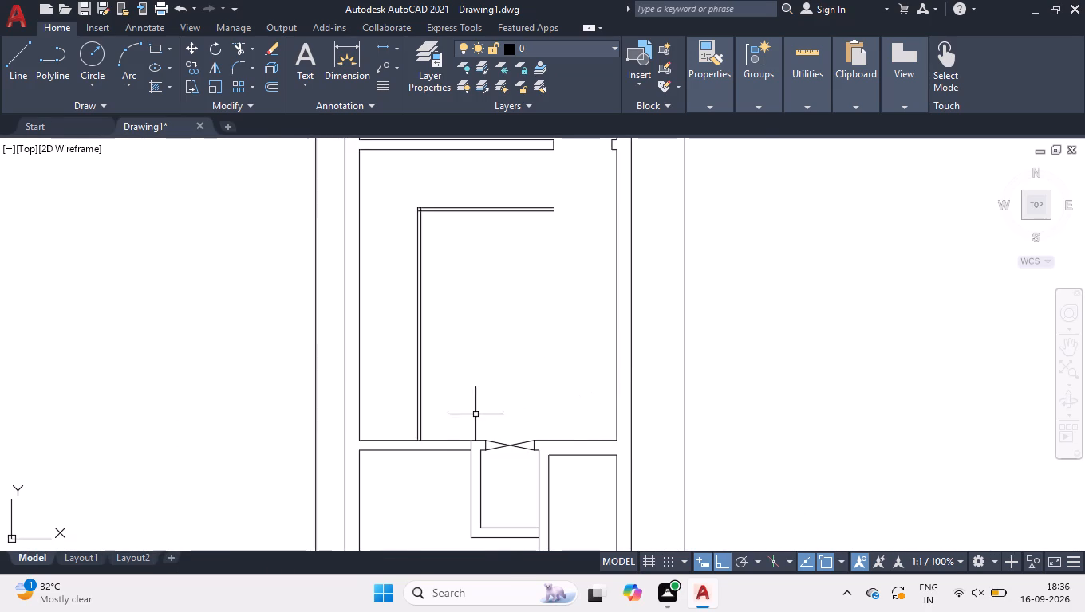
scroll(401, 446, up, 2)
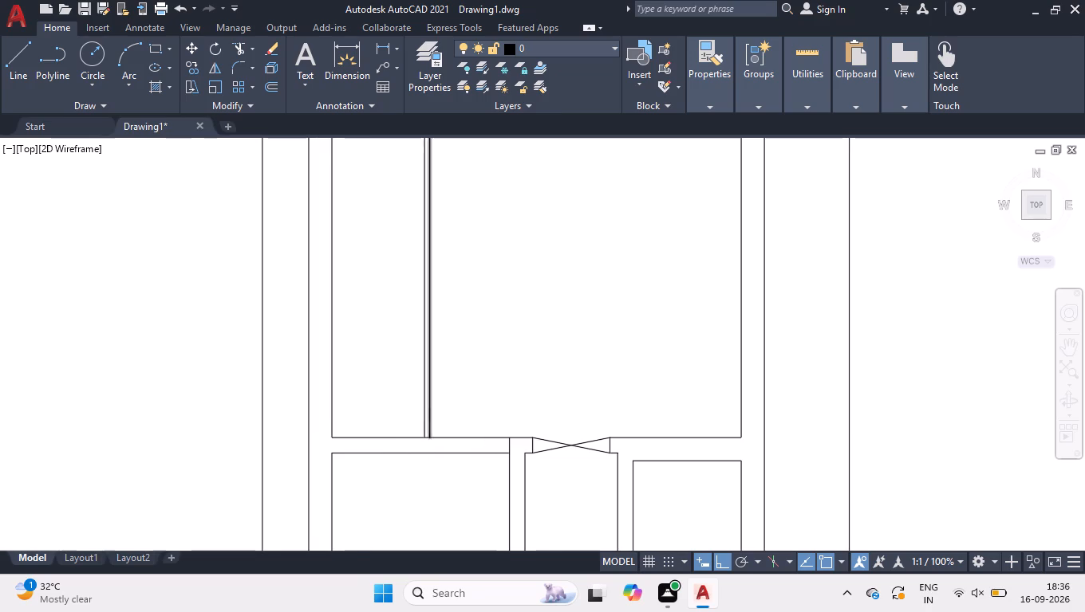
scroll(428, 432, up, 2)
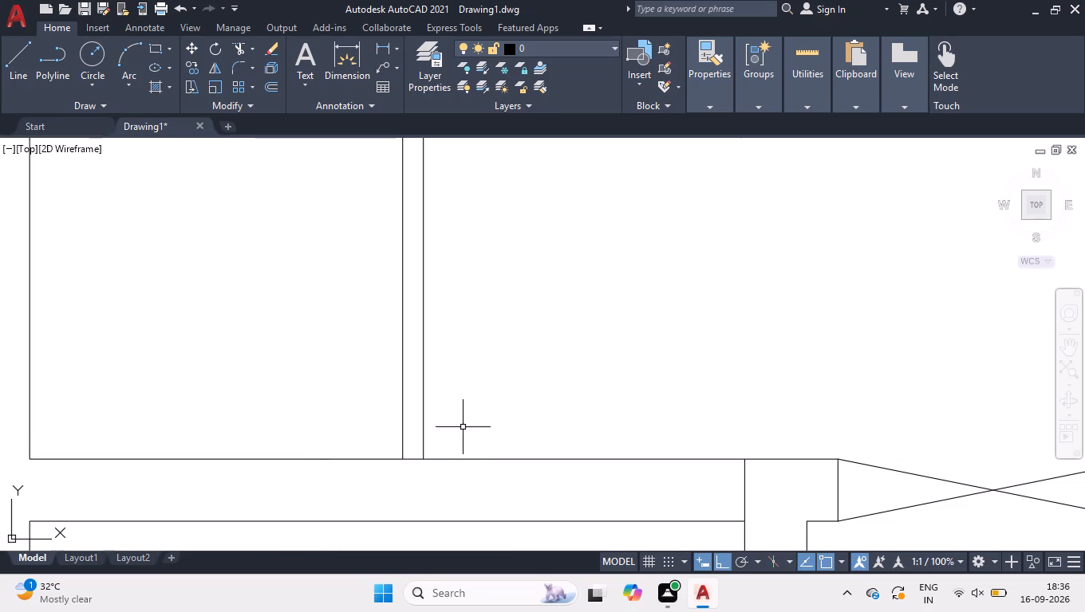
key(b)
key(r)
key(Down)
key(Return)
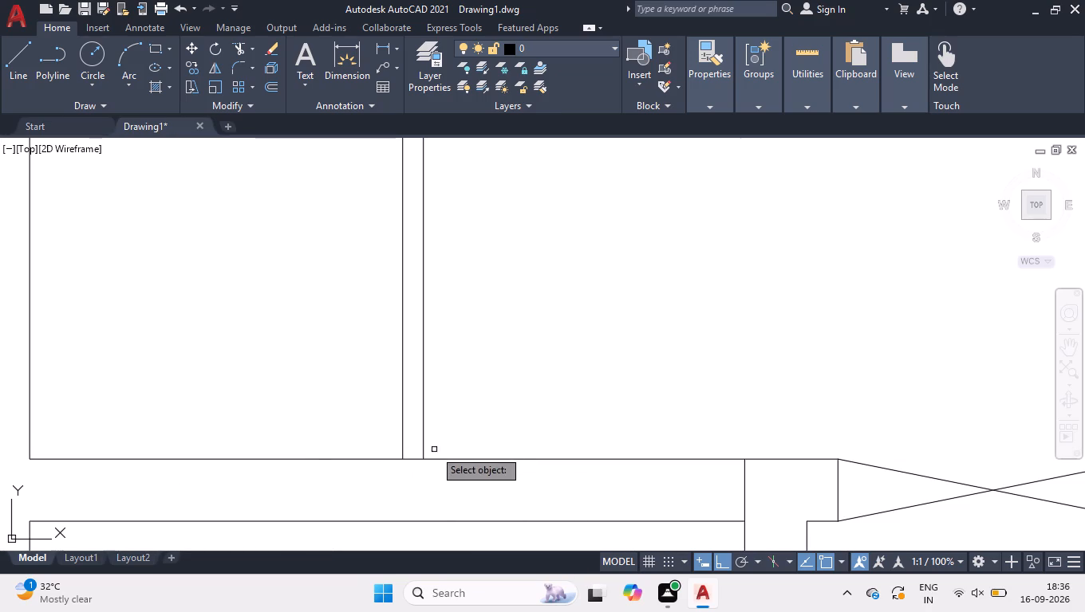
click(434, 460)
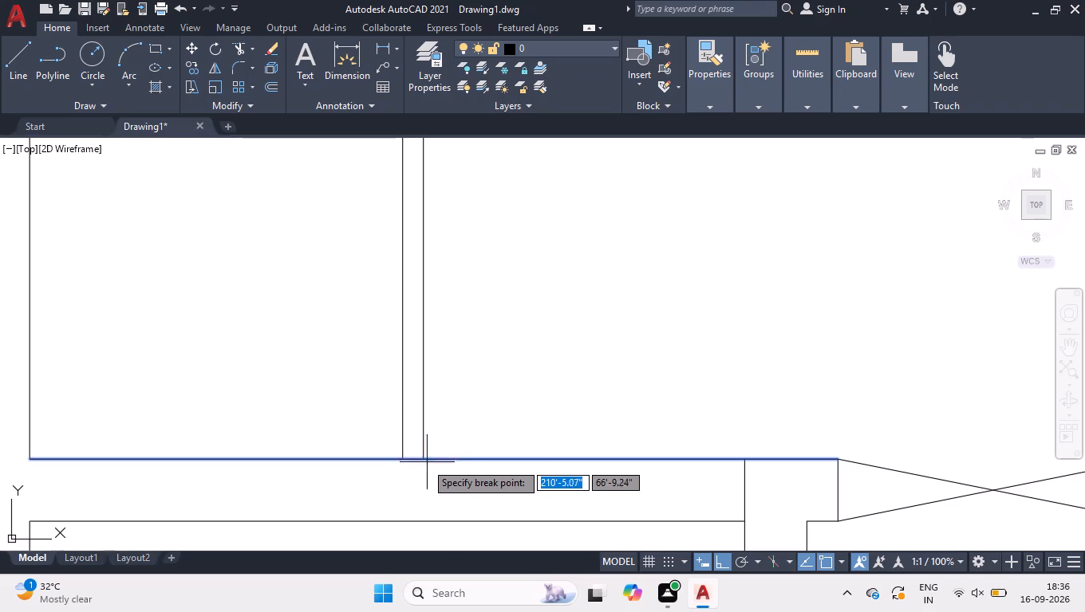
click(422, 462)
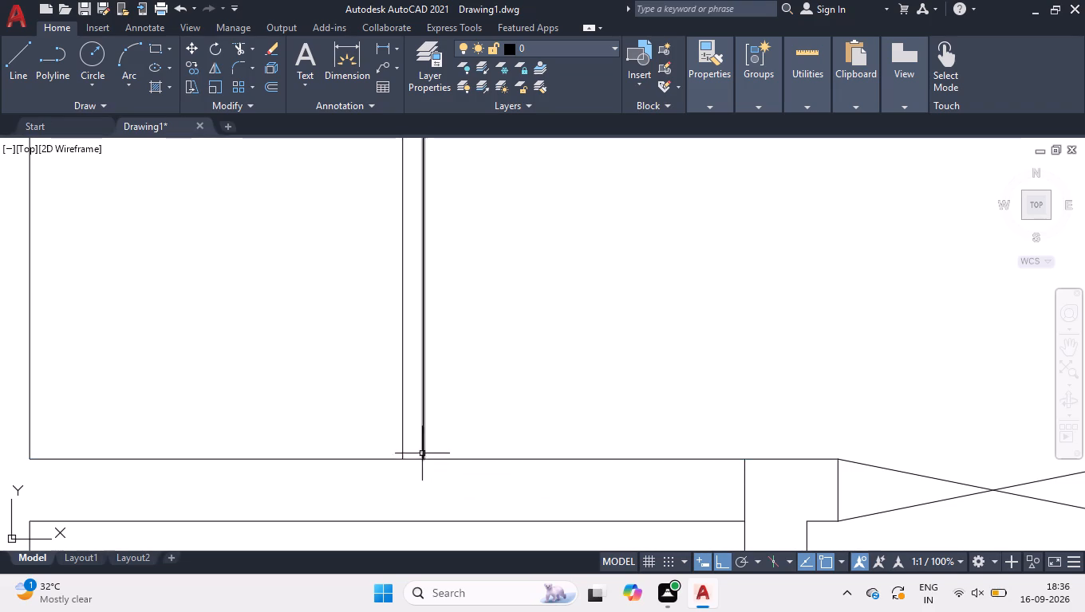
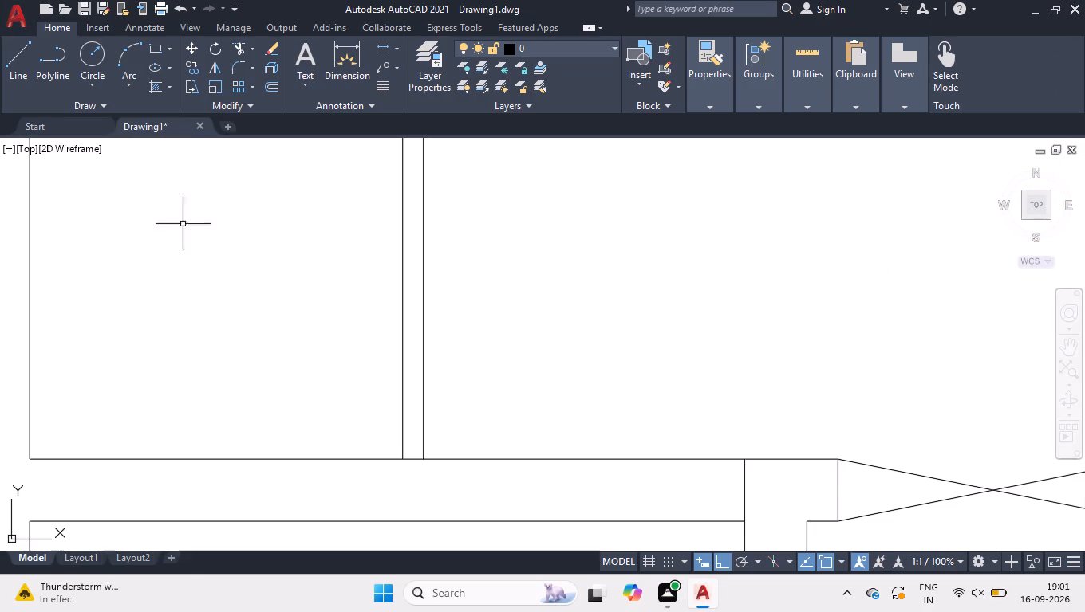
Trim the left outer wall's inner line between the two lines of the cross wall below the room containing the small enclosure.
click(243, 342)
click(243, 330)
scroll(243, 330, down, 4)
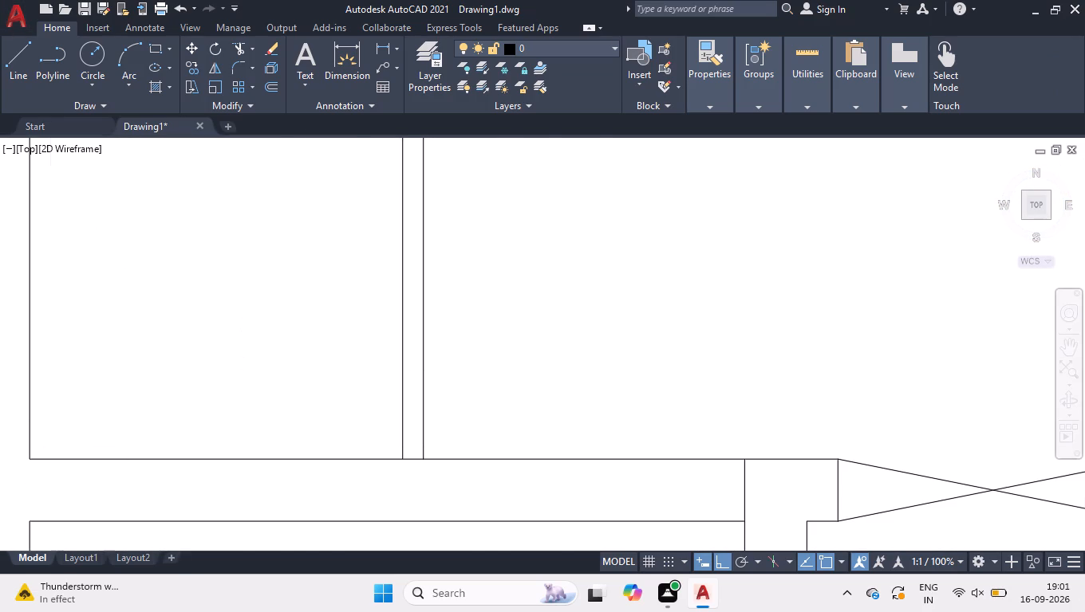
scroll(422, 348, down, 3)
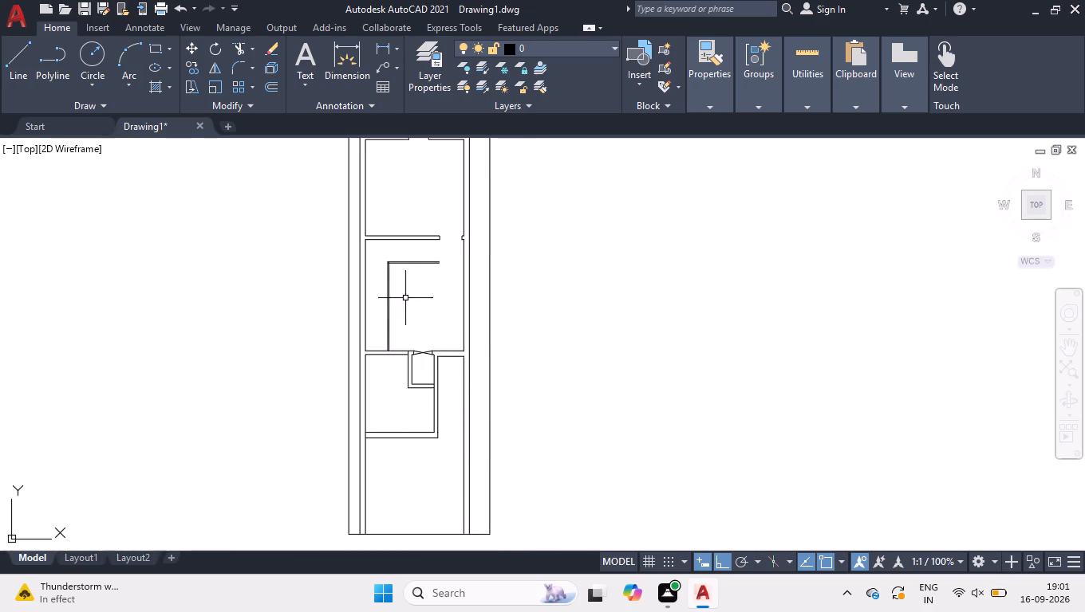
scroll(381, 380, up, 1)
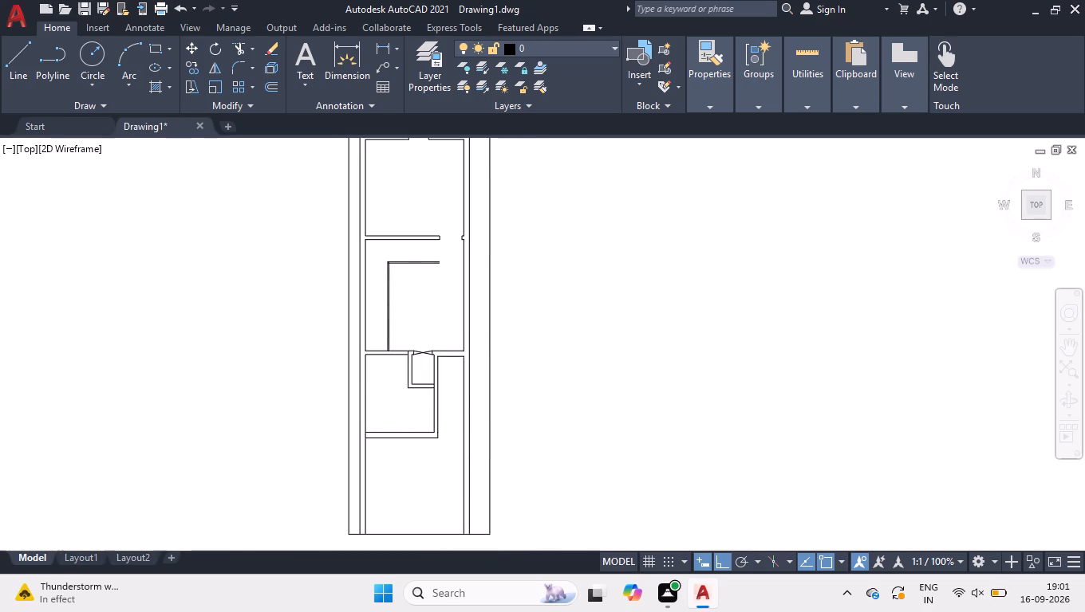
scroll(364, 450, up, 2)
text(TR)
key(space)
click(325, 500)
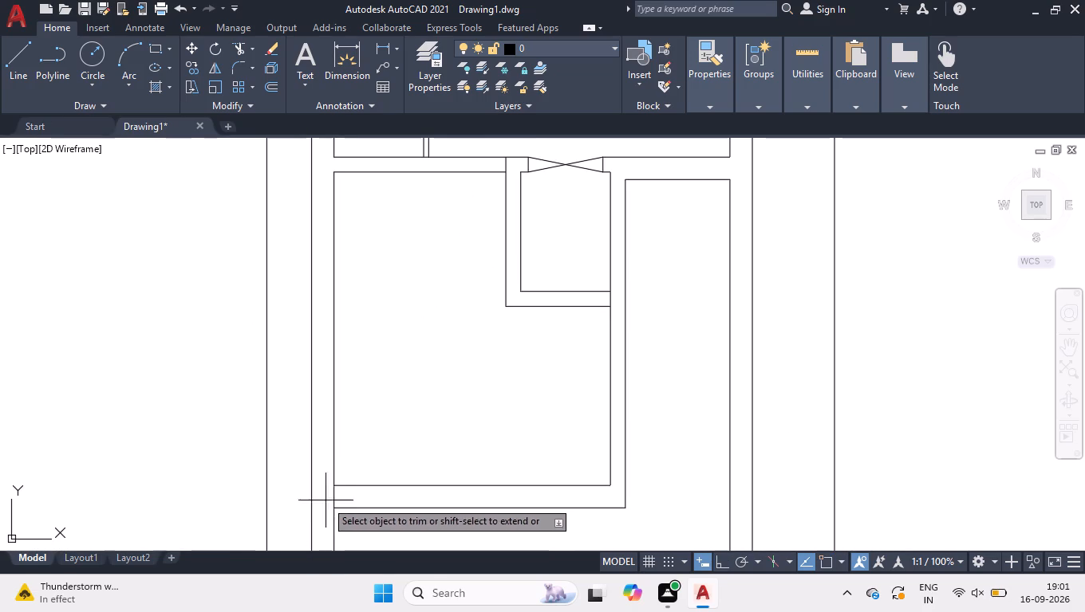
click(345, 500)
key(space)
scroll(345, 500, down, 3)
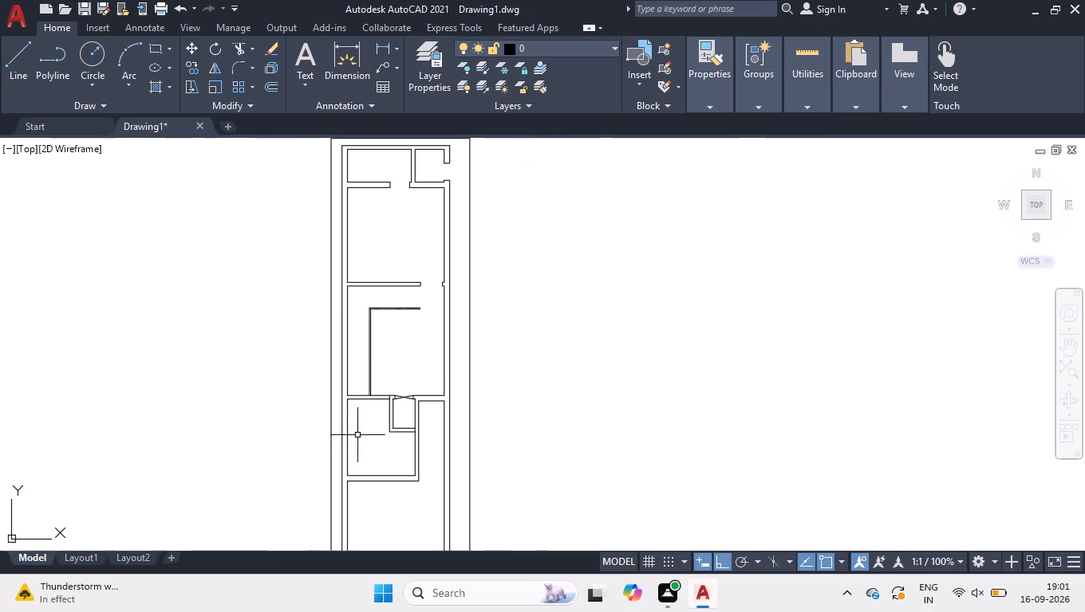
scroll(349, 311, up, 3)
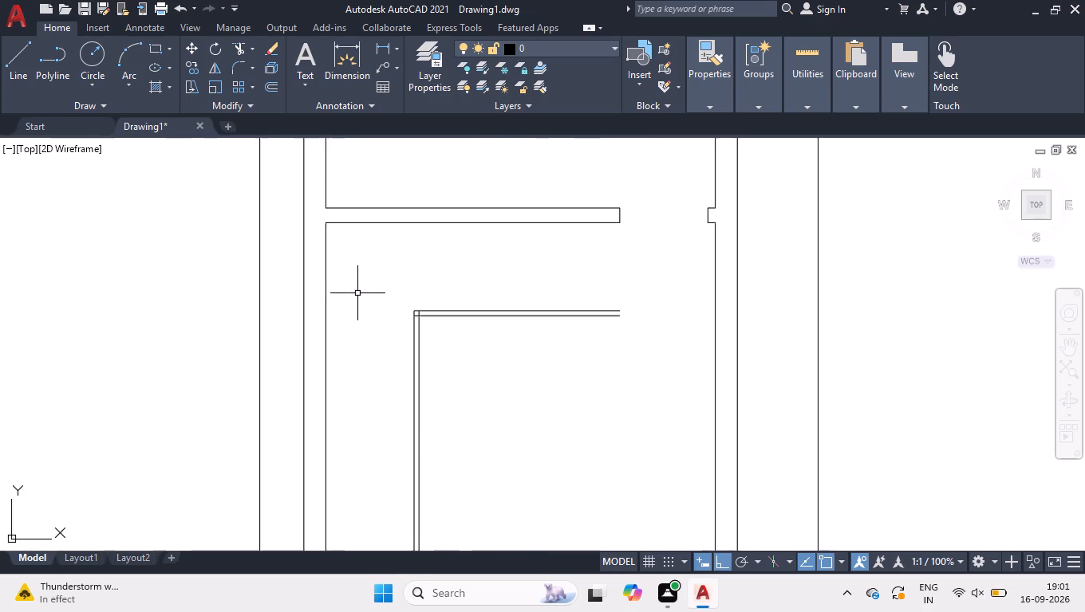
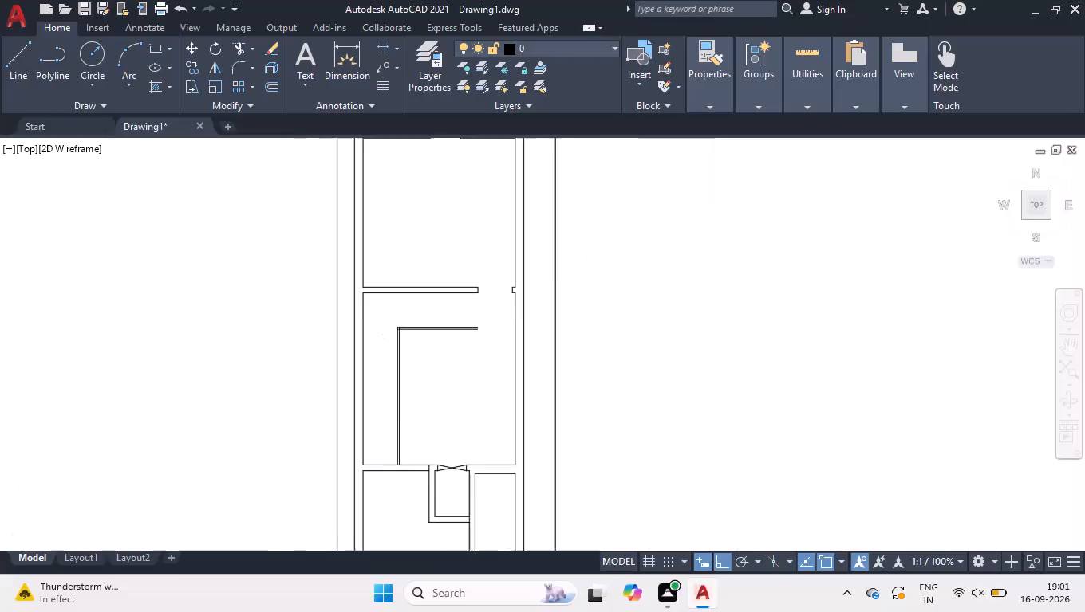
Check the distance from the vertical partition to the small enclosure's left wall with a temporary linear dimension, then erase it.
scroll(405, 416, up, 6)
text(DLI)
key(Return)
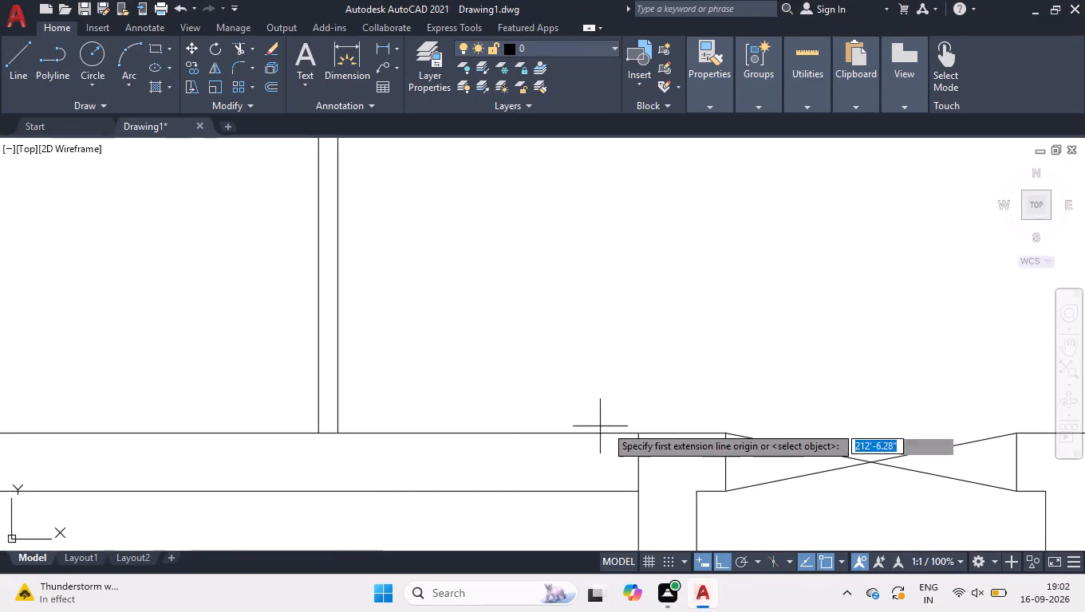
click(639, 430)
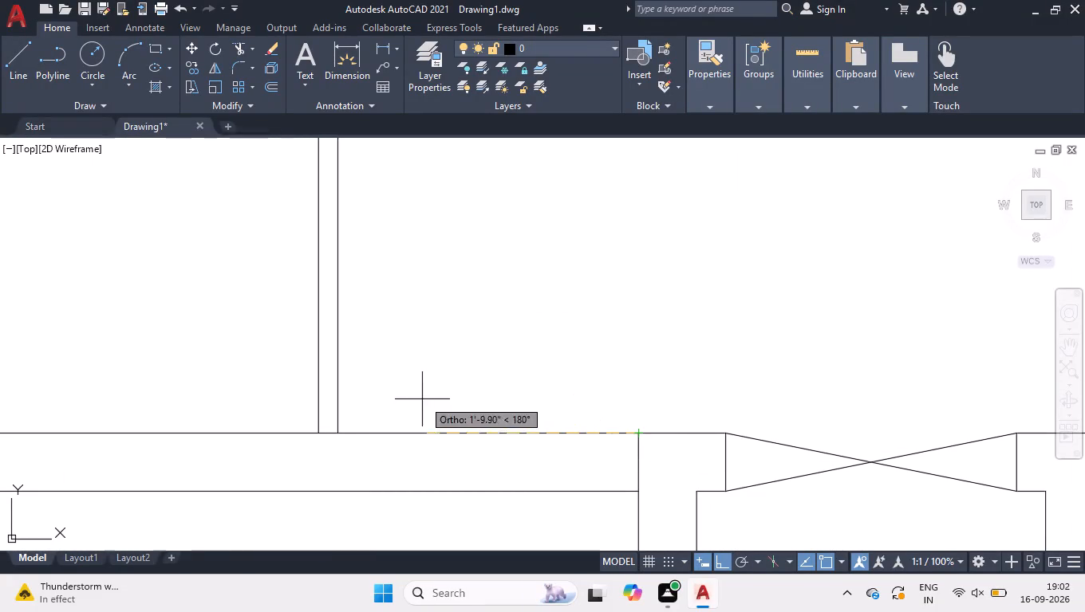
click(341, 433)
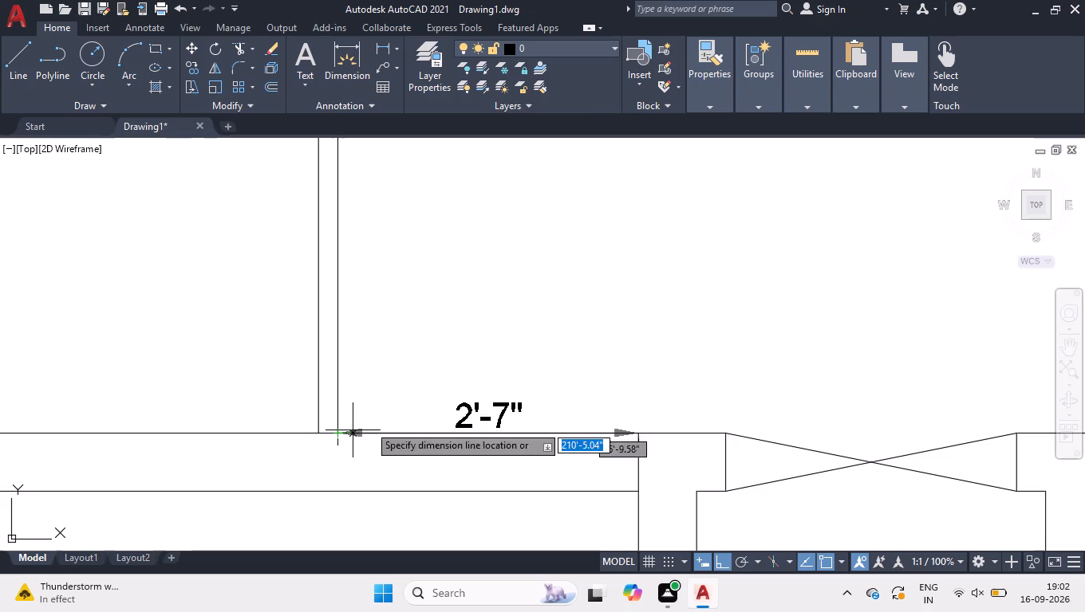
click(428, 408)
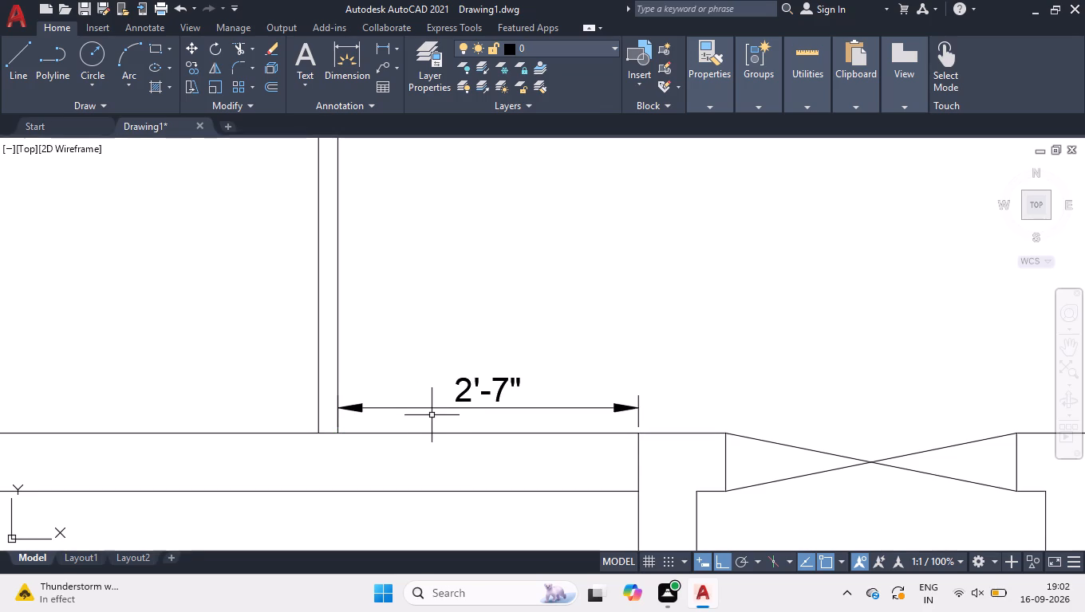
click(433, 413)
click(432, 390)
key(Delete)
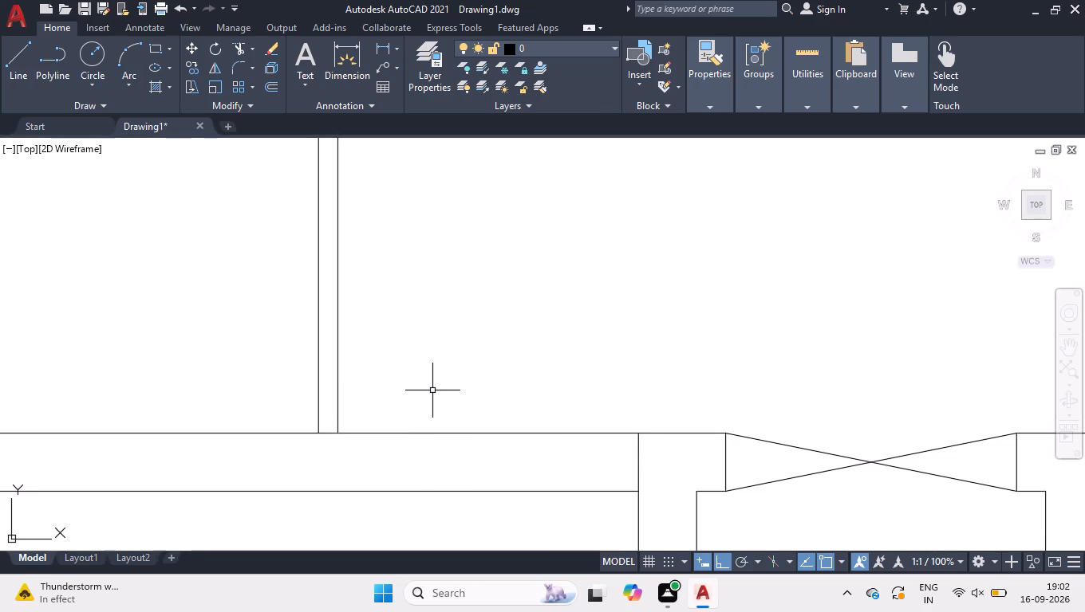
Measure the thickness of the vertical partition in the middle room.
scroll(432, 390, down, 4)
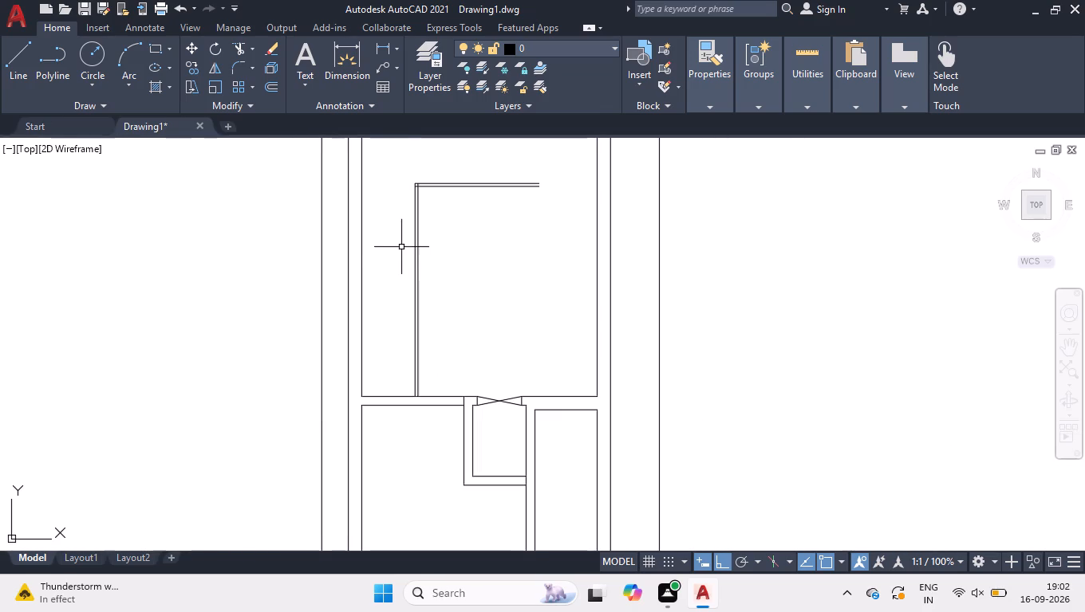
scroll(416, 282, up, 3)
click(416, 282)
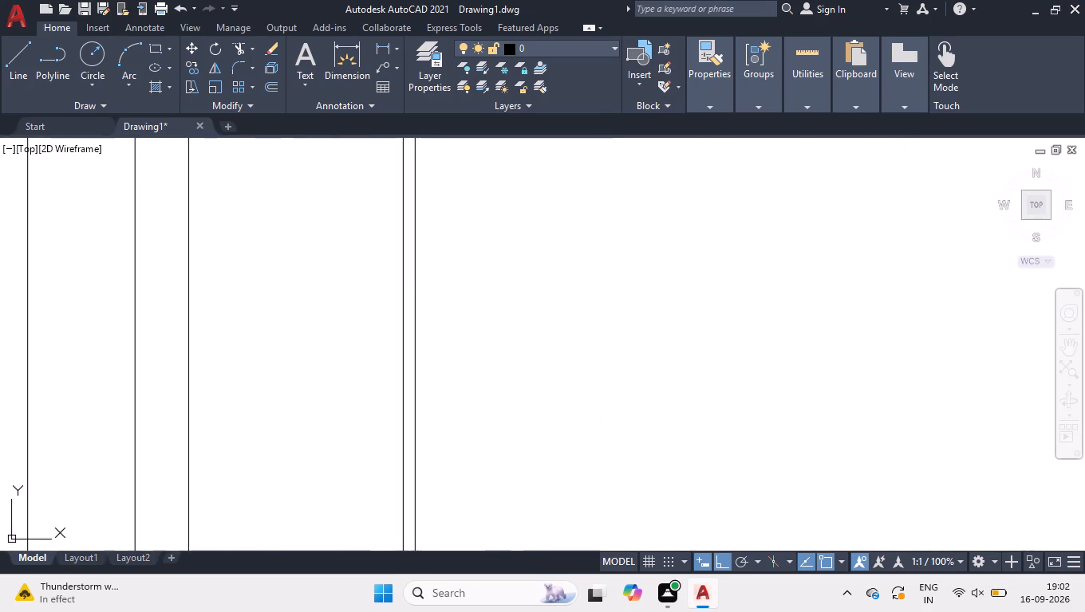
scroll(404, 312, up, 3)
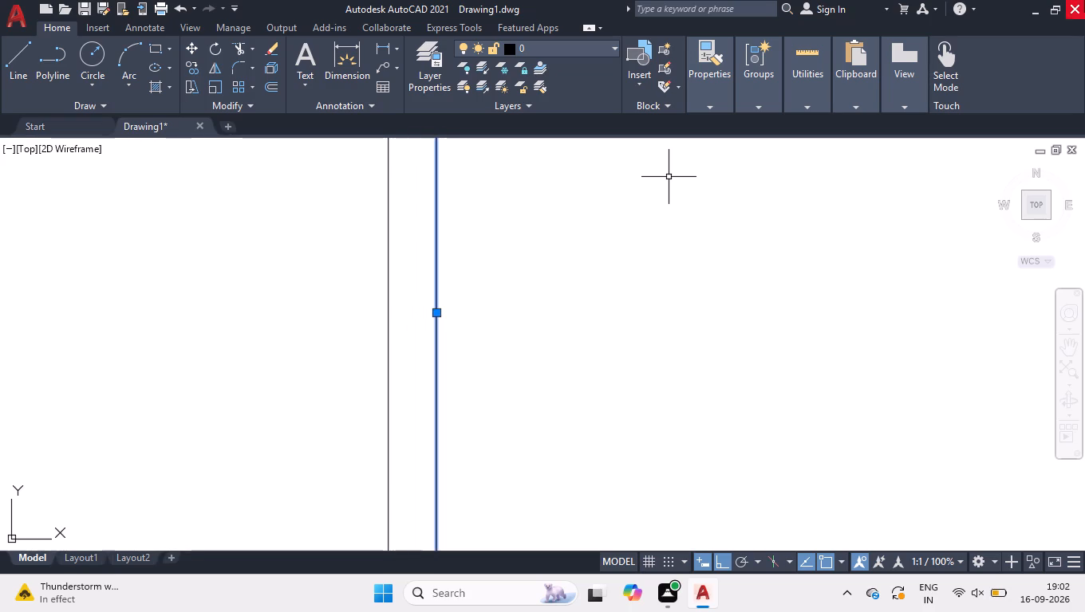
click(783, 135)
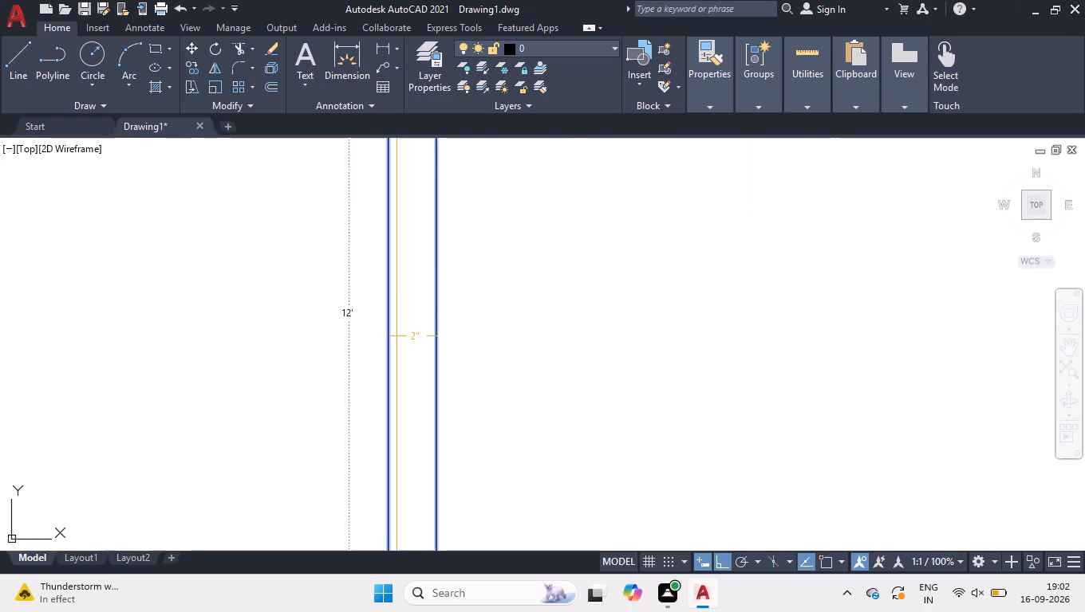
key(space)
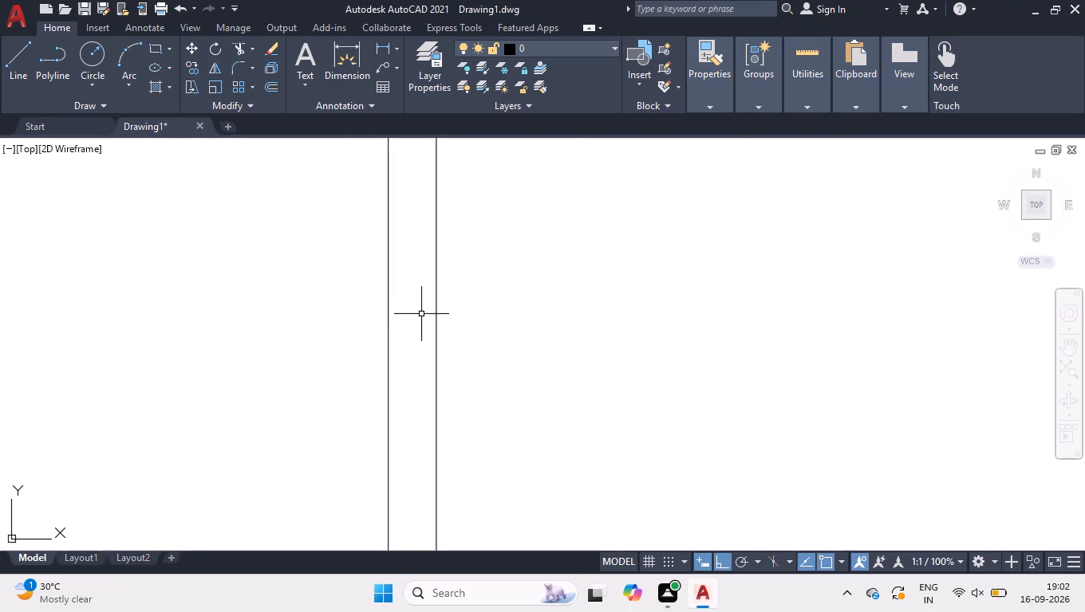
Move the vertical partition's right-hand line 1" to the right, thickening the partition, and clear the selection.
click(448, 310)
click(422, 328)
click(434, 312)
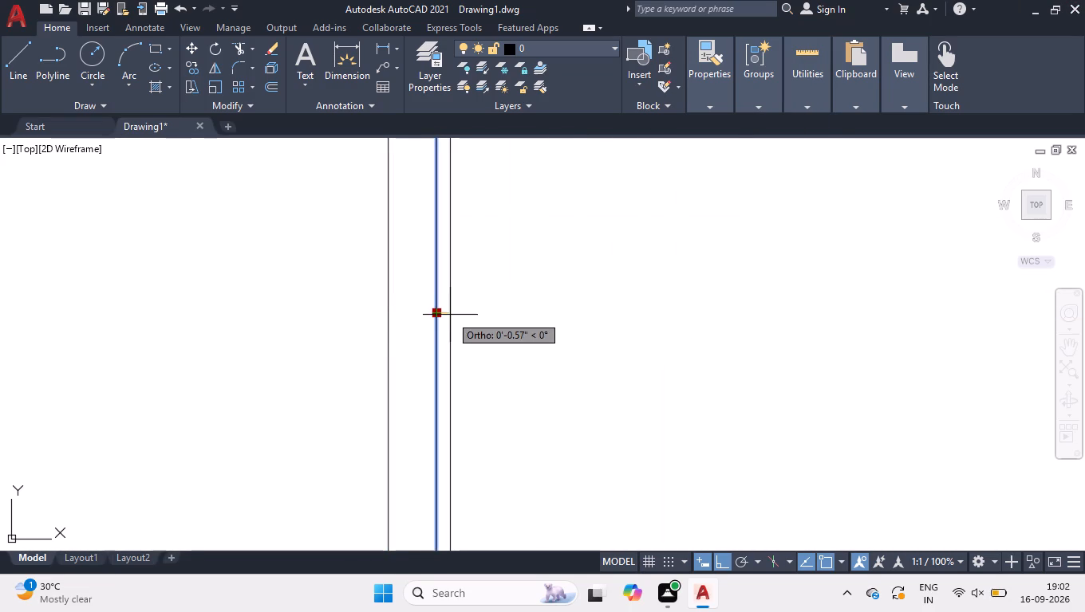
key(1)
key(Return)
scroll(448, 310, down, 4)
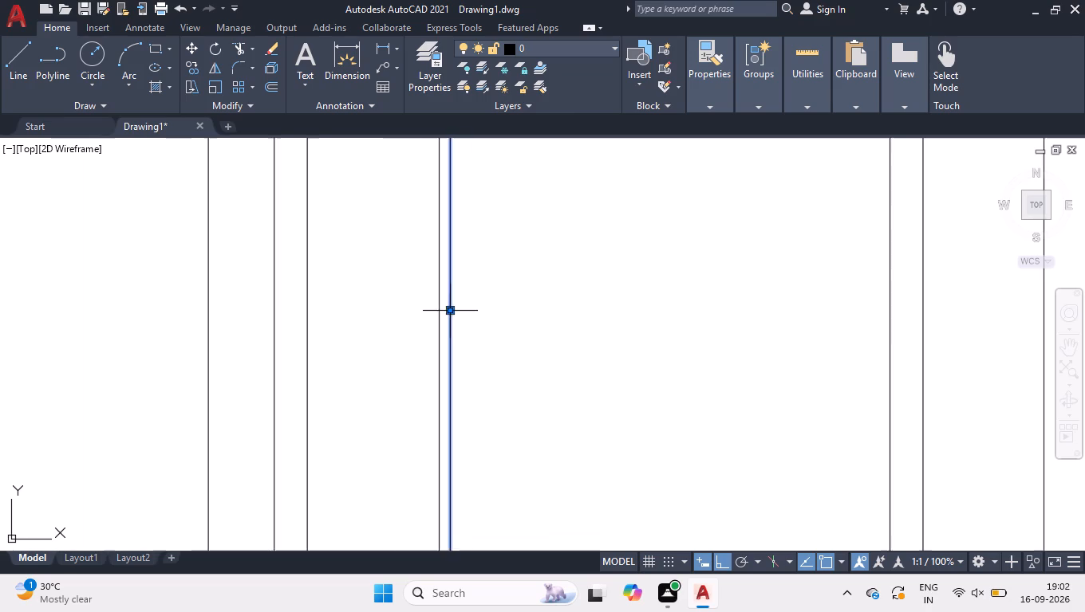
scroll(447, 296, down, 5)
right_click(497, 266)
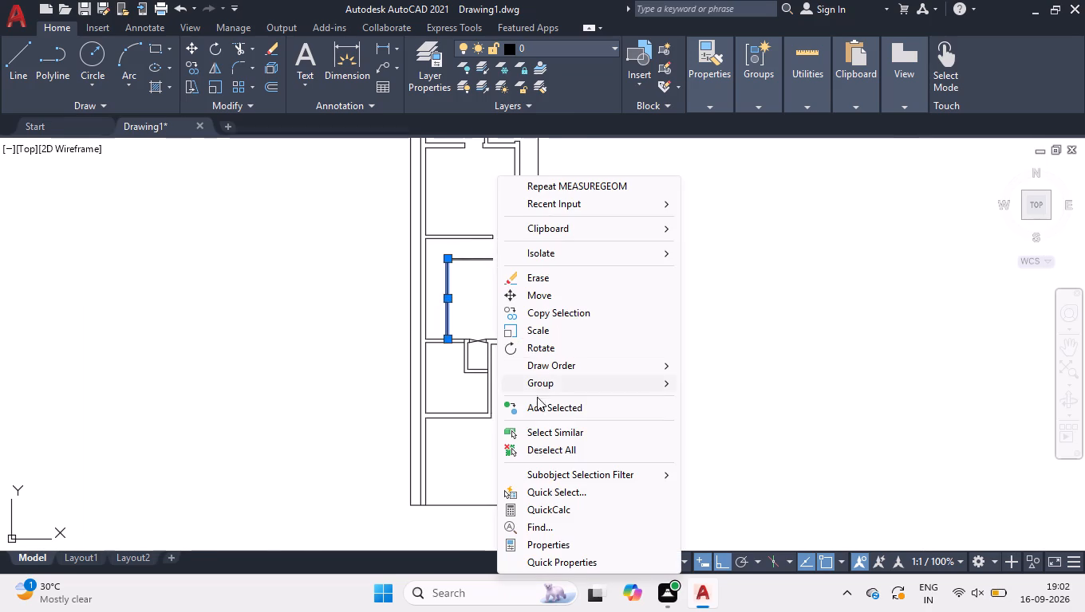
click(541, 446)
Move the horizontal partition's lower line 1" down, thickening the partition, and clear the selection.
scroll(471, 268, up, 2)
scroll(416, 234, up, 3)
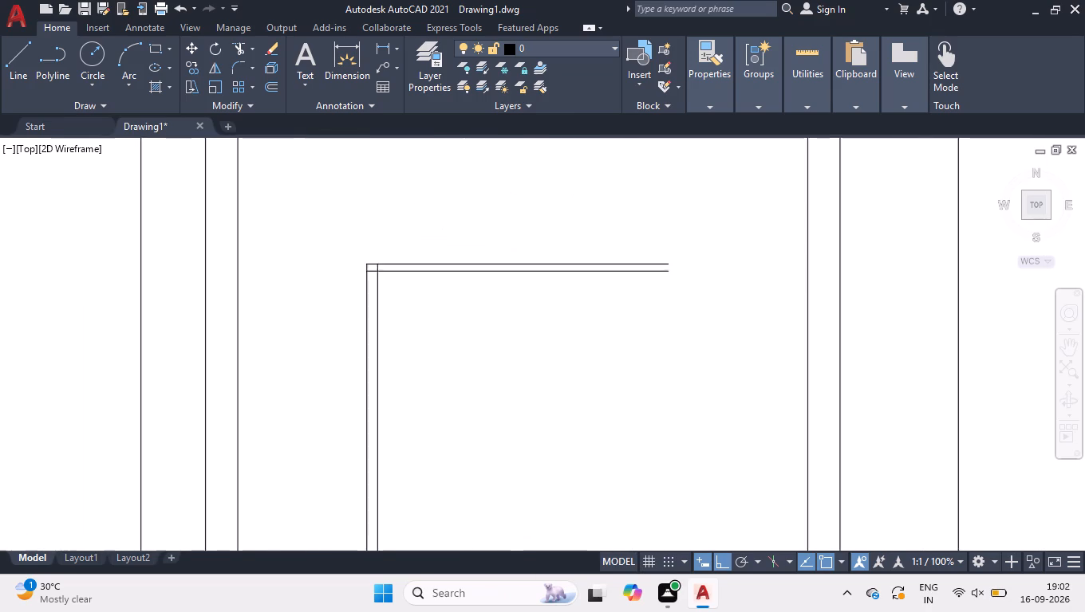
click(436, 312)
click(424, 285)
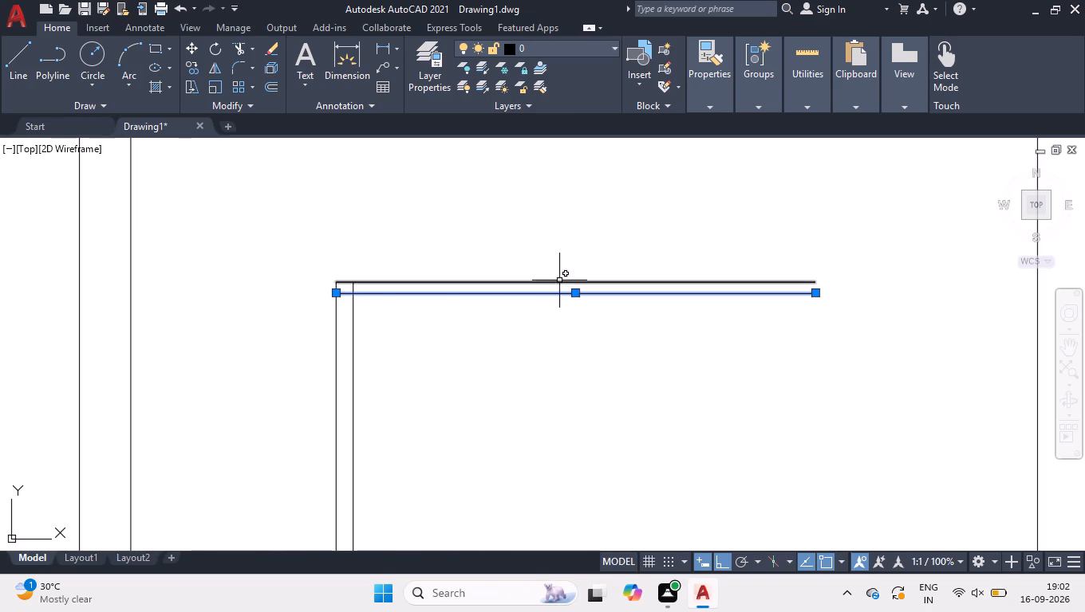
scroll(562, 280, up, 4)
scroll(575, 303, down, 2)
scroll(600, 353, up, 2)
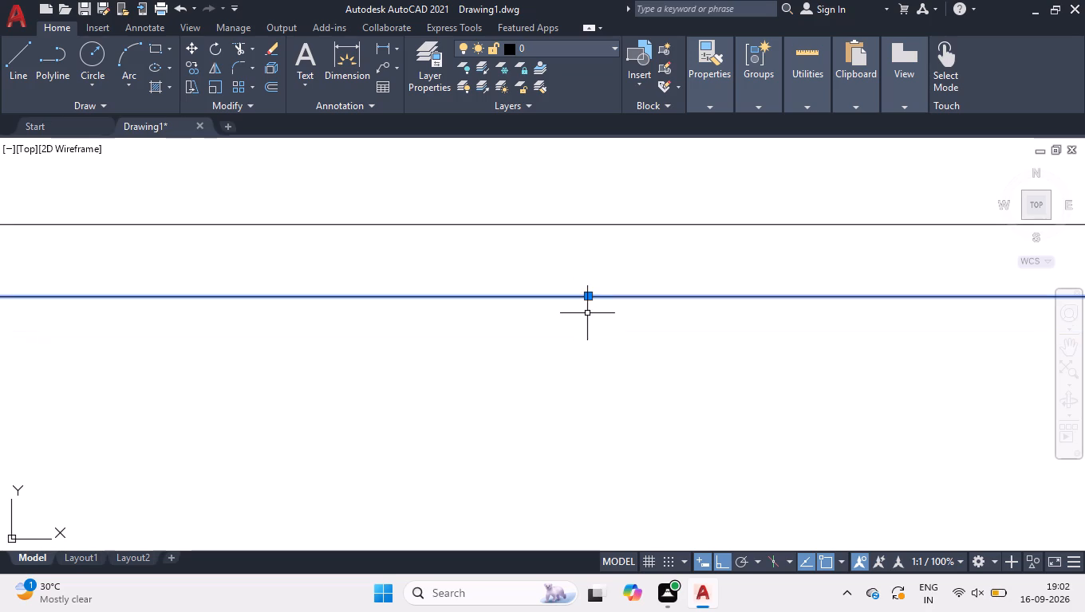
click(588, 299)
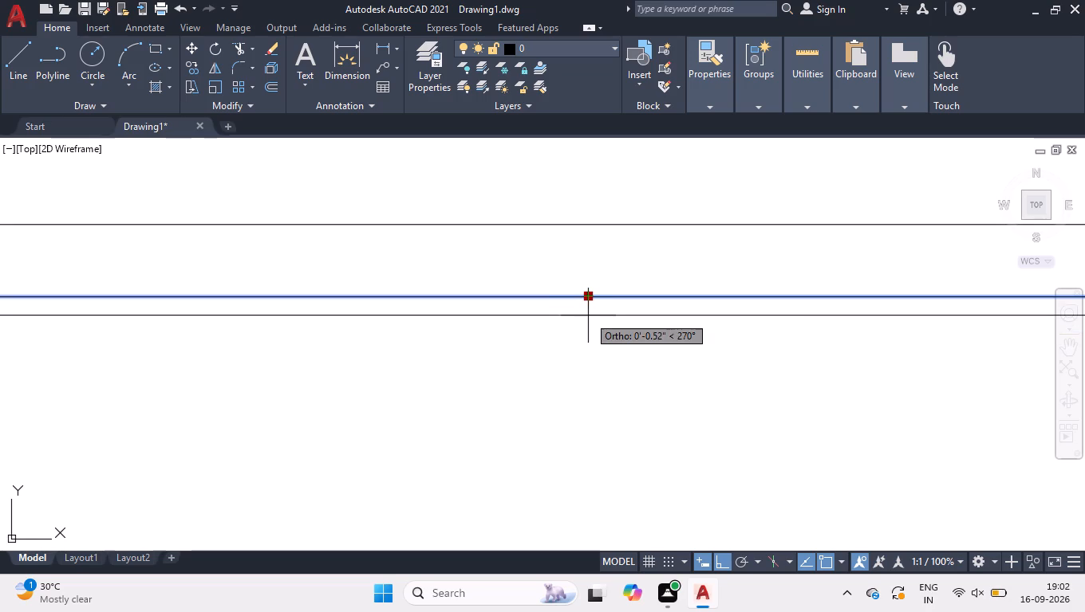
key(1)
key(Return)
right_click(588, 316)
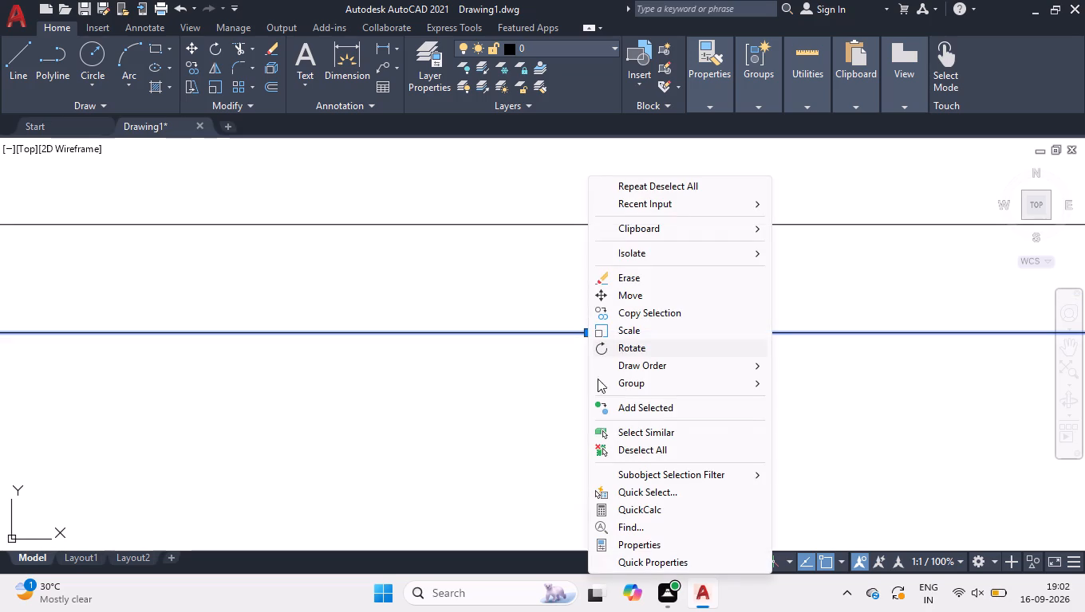
click(614, 445)
Trim the overlapping inner line ends at the partitions' upper-left corner to form a clean corner.
scroll(569, 336, down, 4)
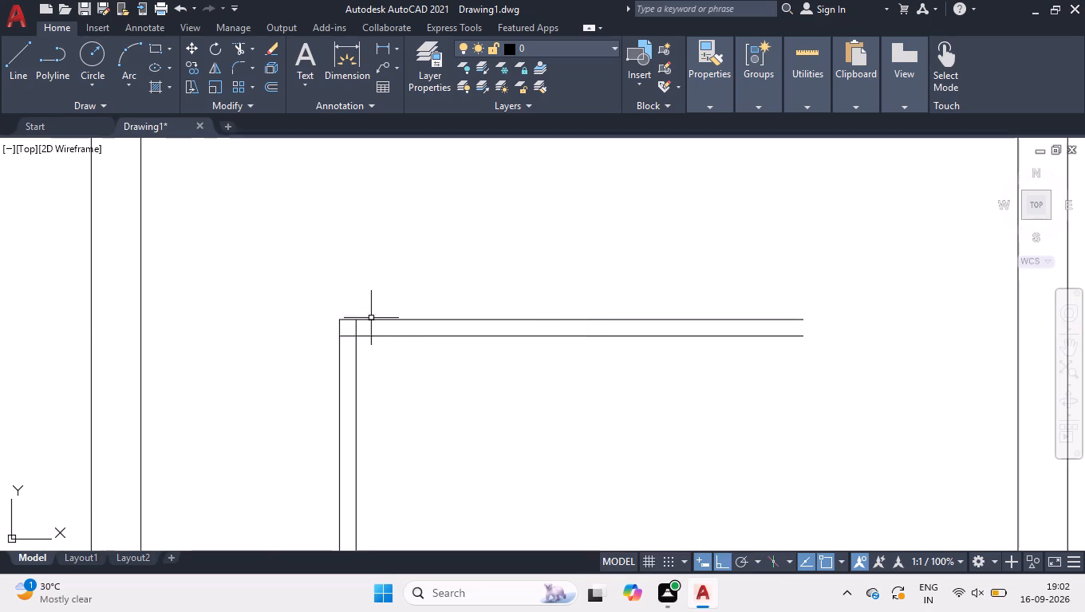
scroll(362, 306, up, 3)
scroll(460, 248, down, 2)
scroll(367, 330, up, 3)
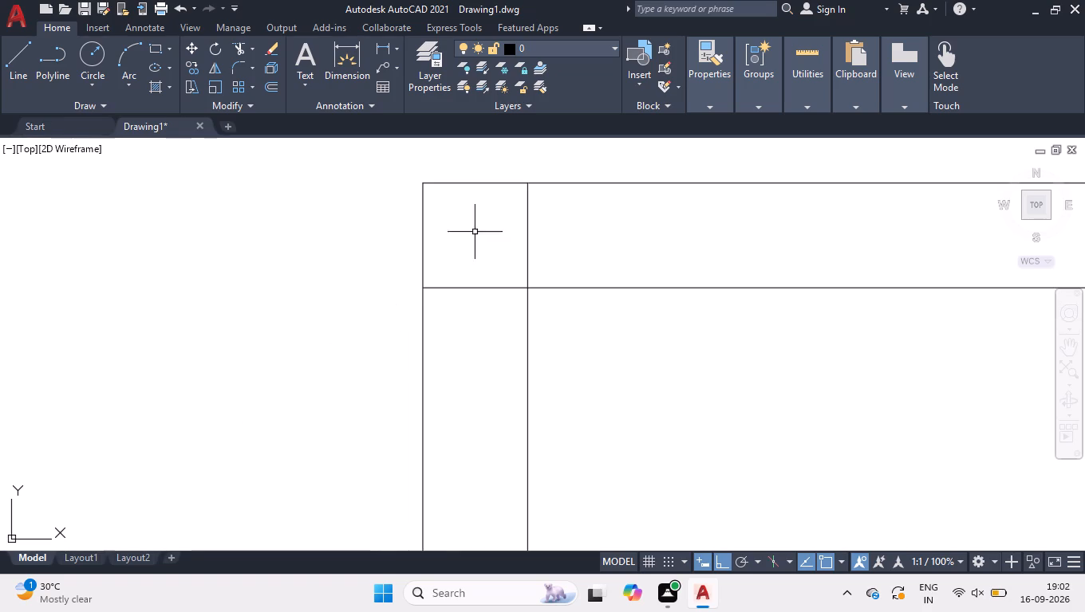
scroll(481, 188, down, 2)
scroll(490, 171, up, 3)
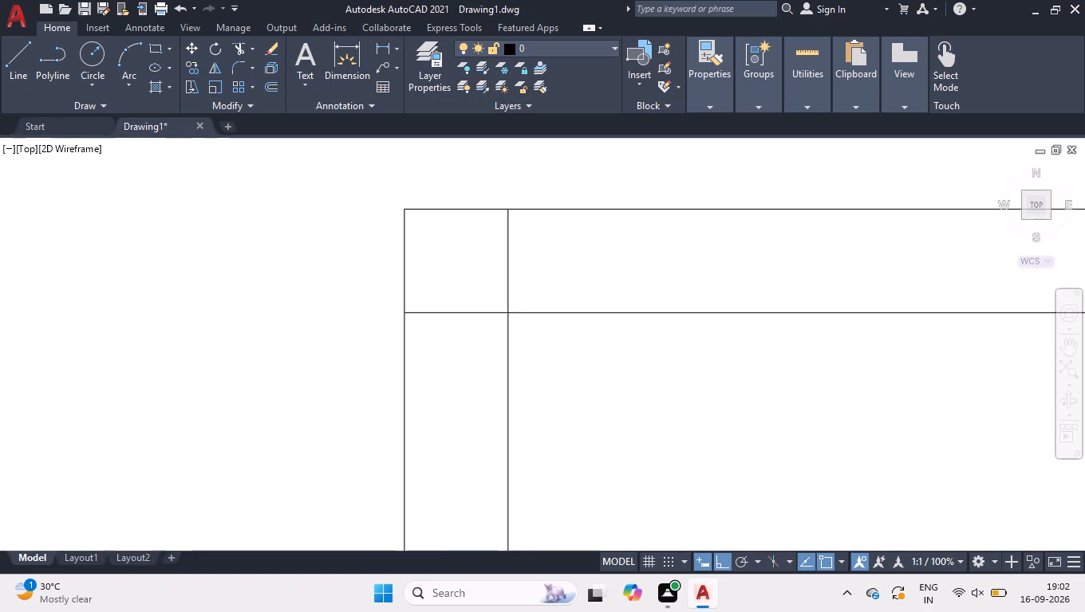
text(TR)
key(space)
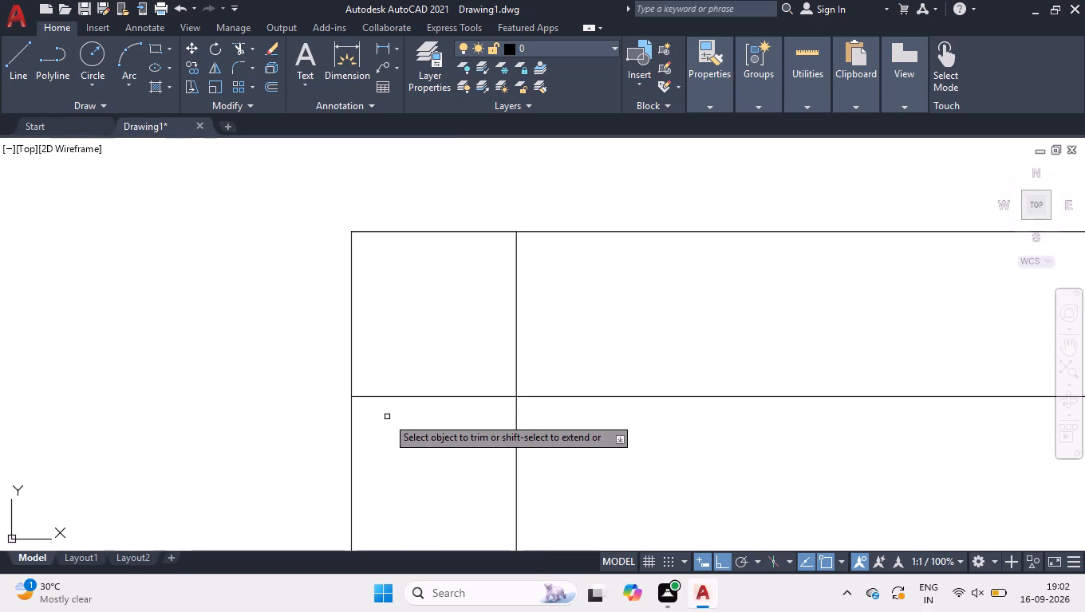
drag(386, 417, 391, 403)
click(581, 278)
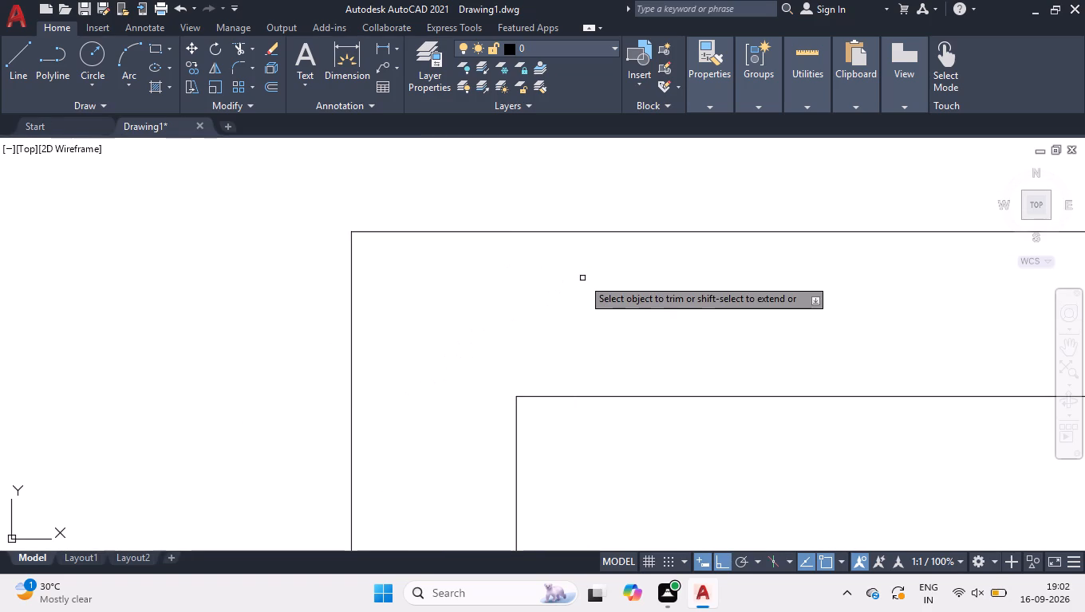
key(space)
Measure the clearance between the horizontal partition and the cross wall above it.
scroll(472, 256, down, 9)
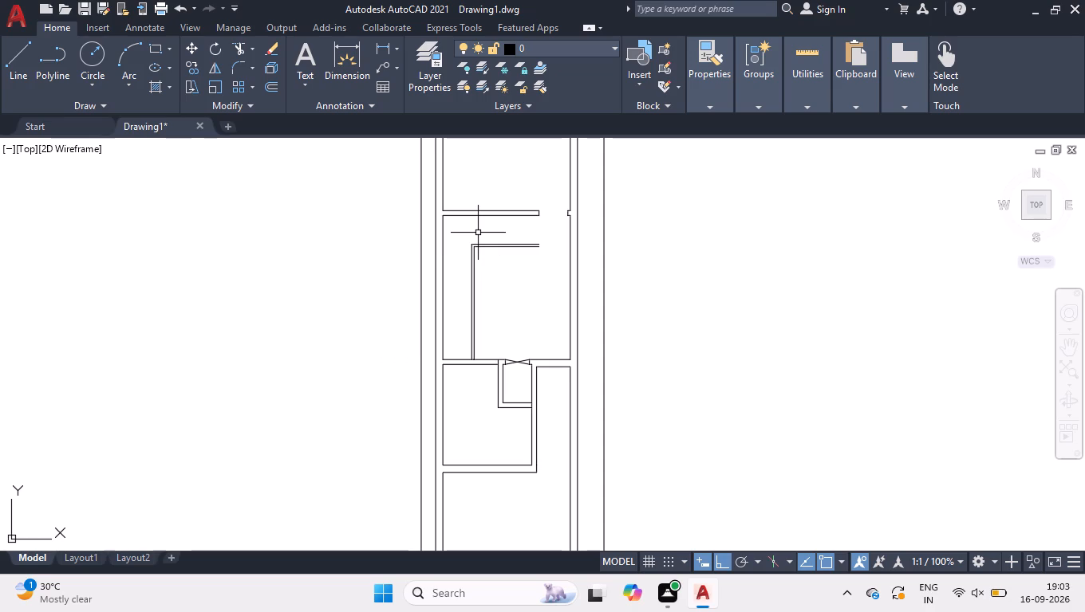
scroll(477, 230, up, 4)
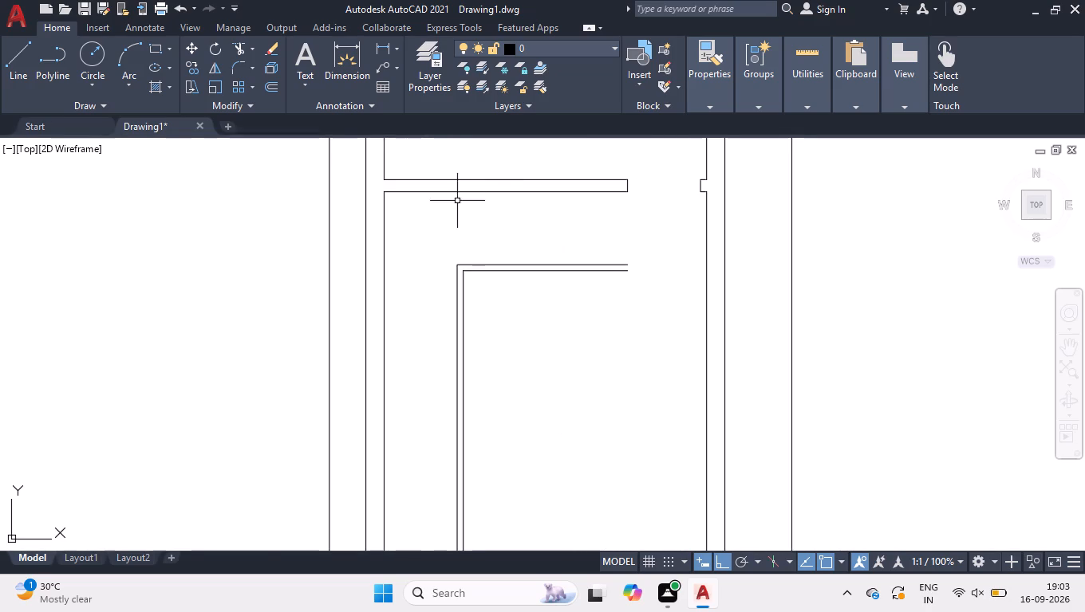
scroll(457, 201, up, 2)
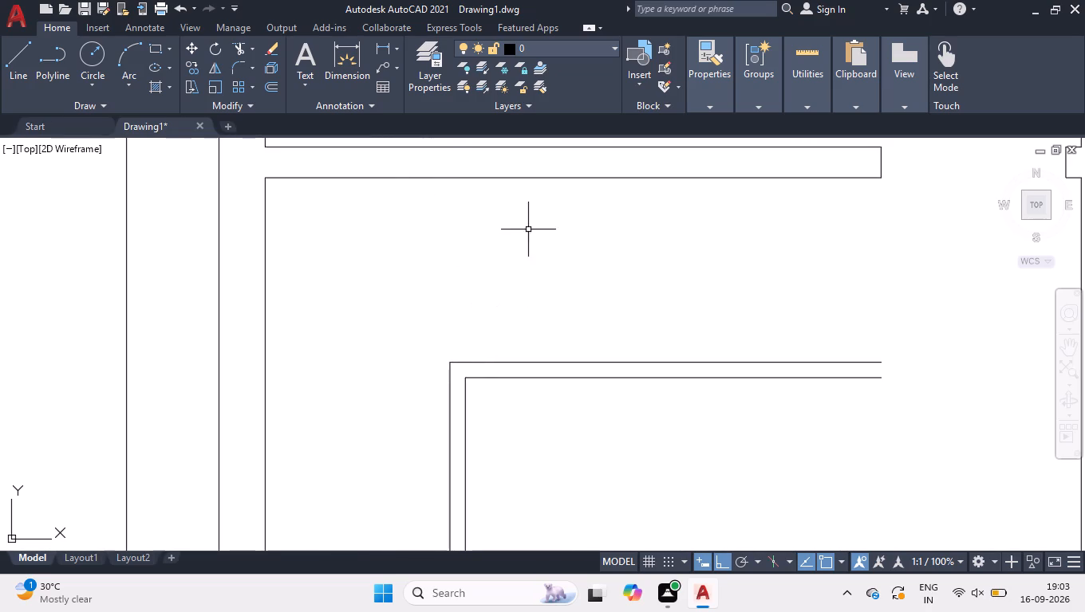
click(777, 135)
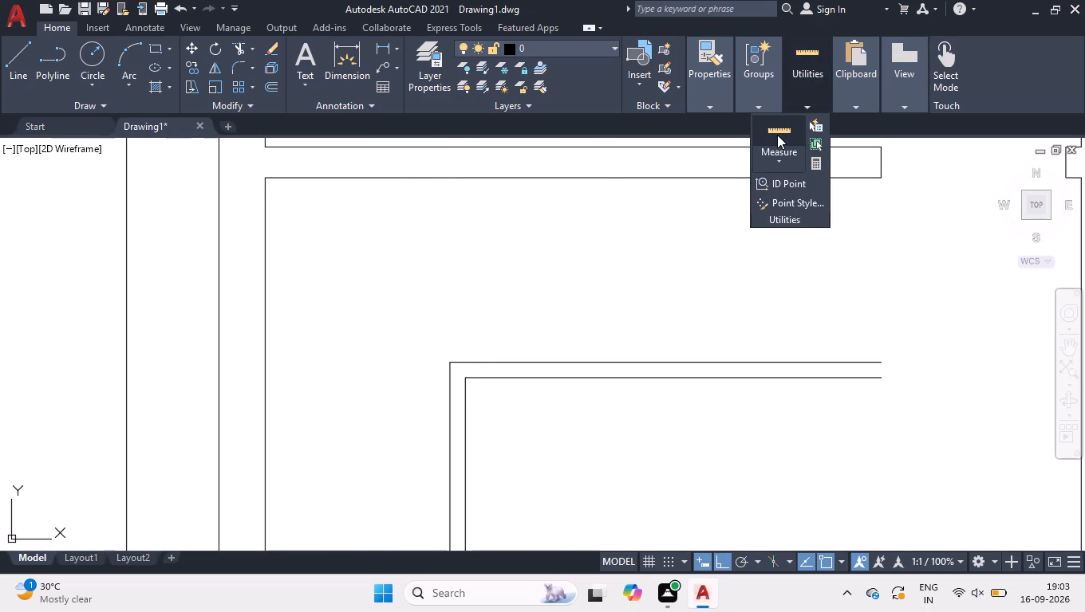
key(v)
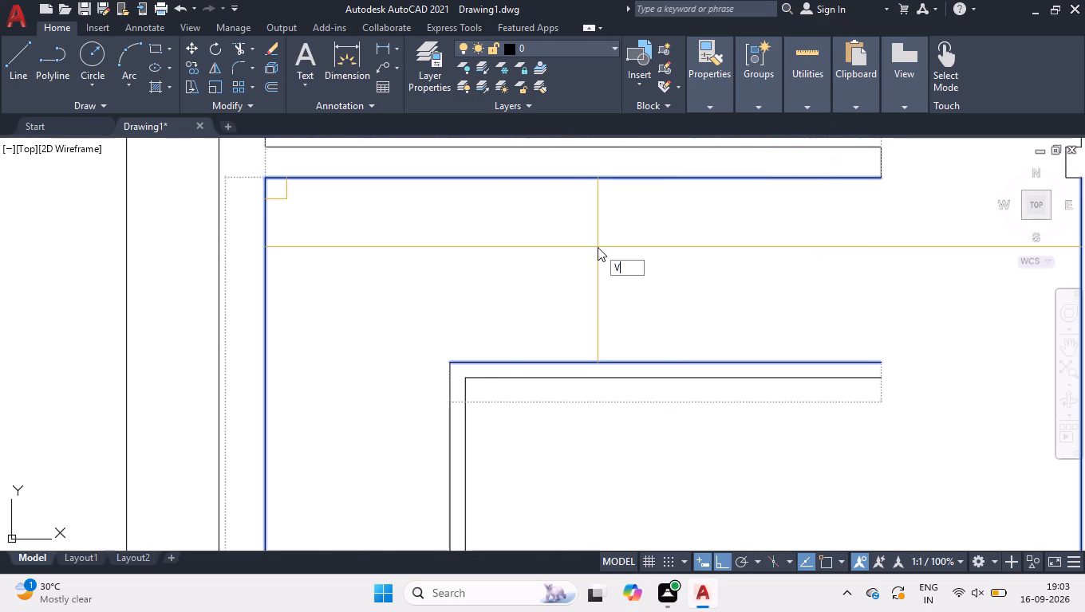
key(BackSpace)
key(space)
key(space)
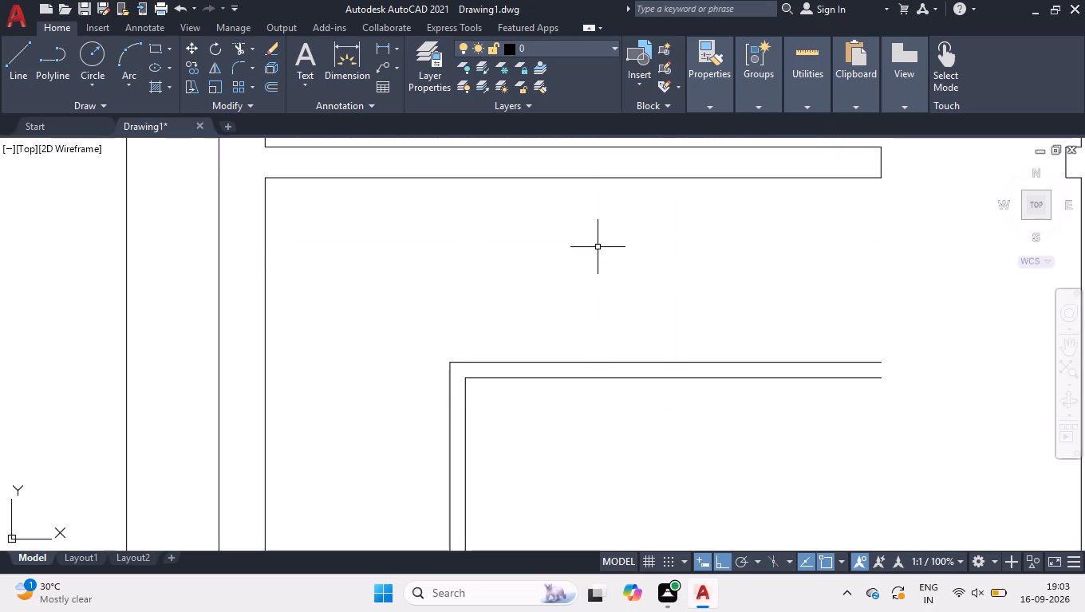
Draw a 3'-3" horizontal line from the partitions' inner corner to the left outer wall's inner line.
key(l)
key(Return)
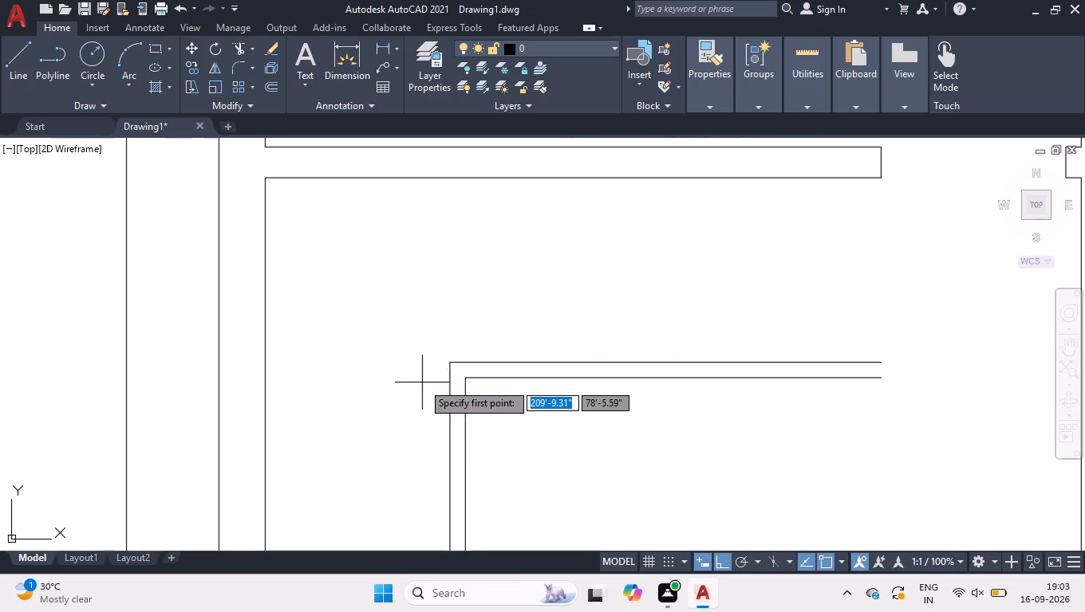
scroll(421, 382, up, 2)
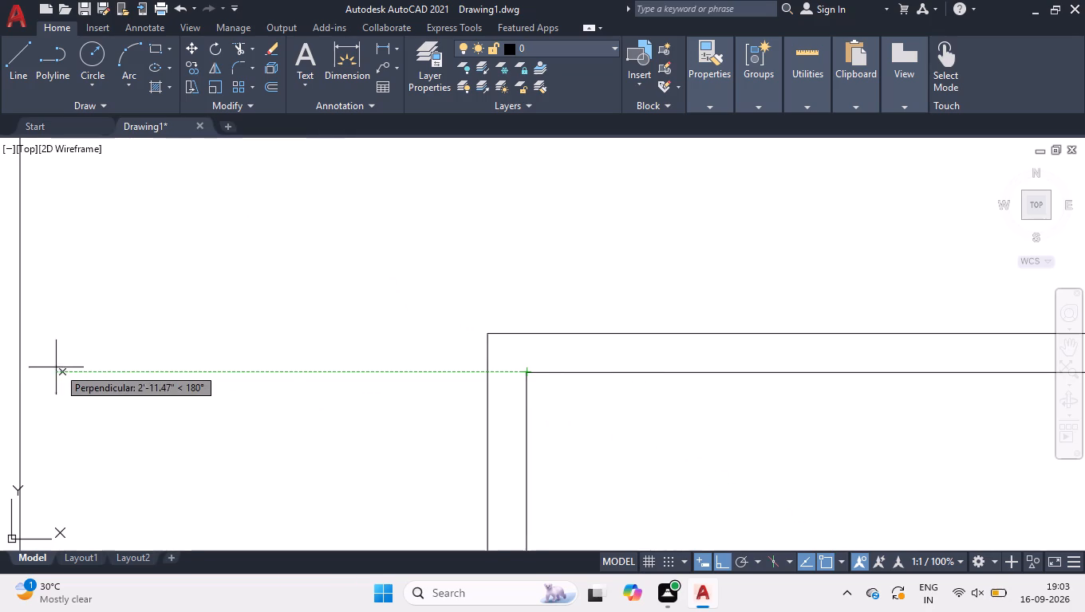
click(531, 373)
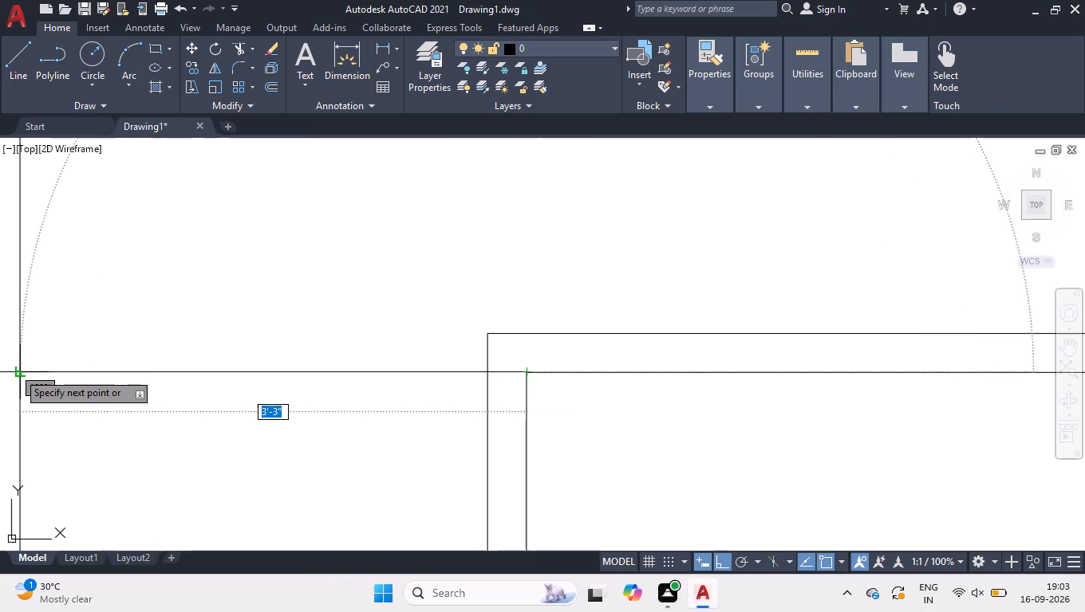
click(17, 371)
key(space)
Shorten the new horizontal line so its right end meets the vertical partition's outer line.
click(356, 403)
click(296, 351)
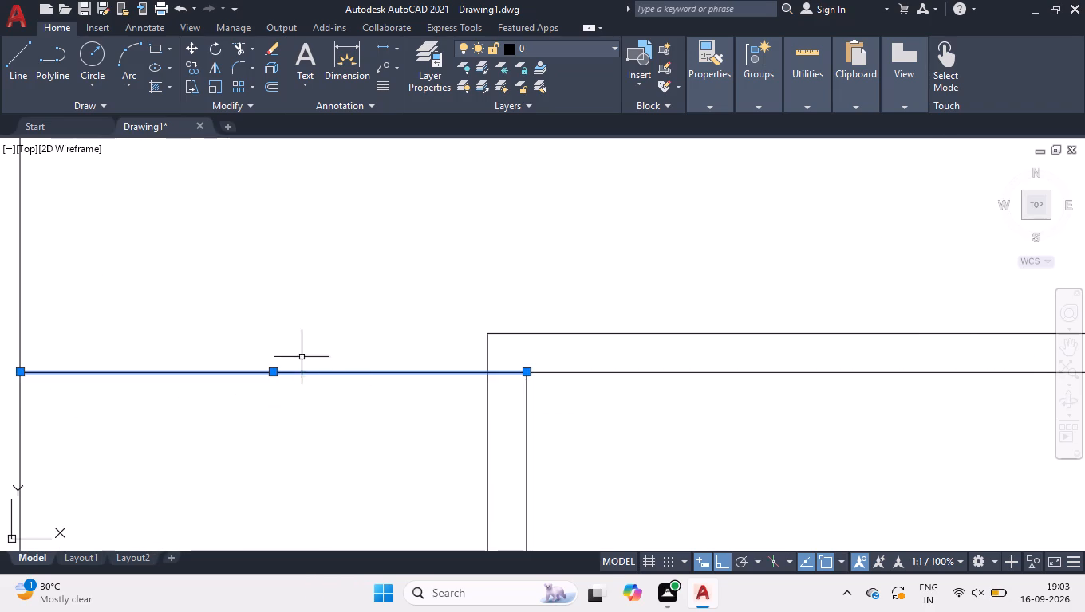
scroll(471, 361, up, 2)
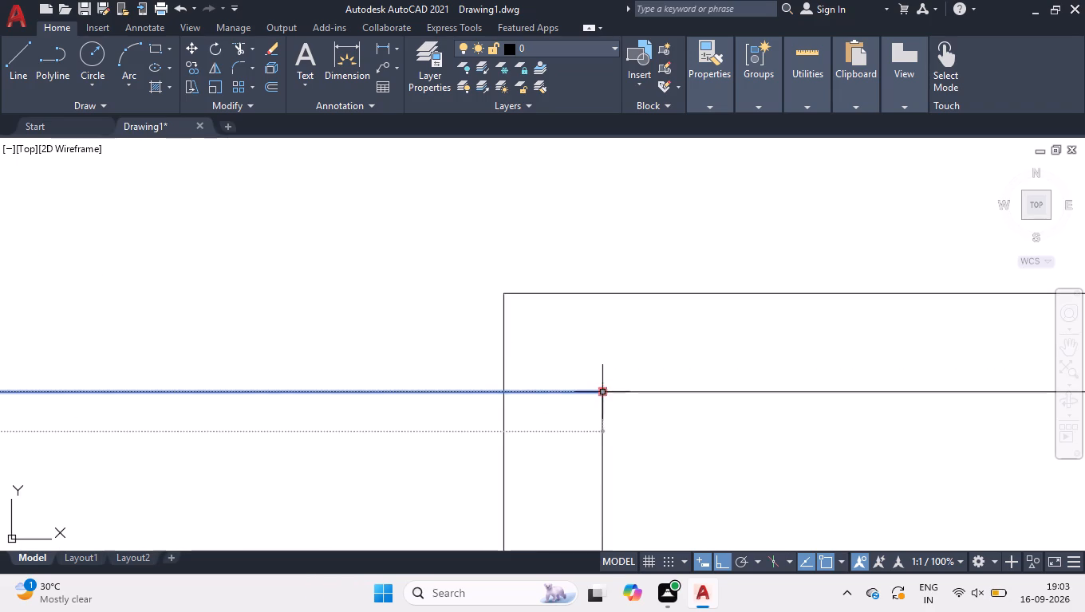
click(602, 390)
click(506, 387)
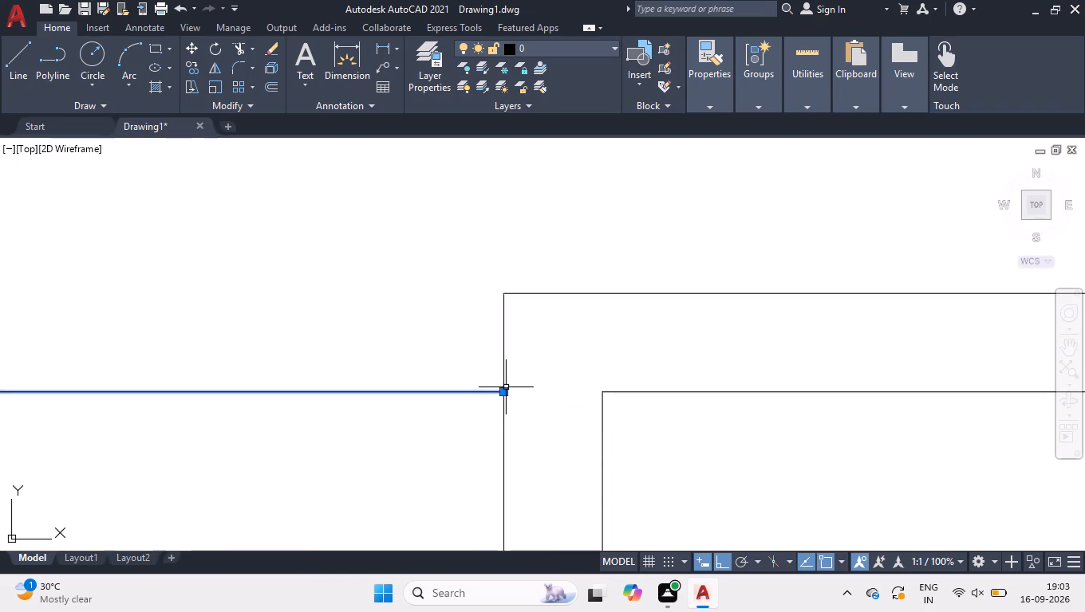
Draw a vertical line from the partitions' inner corner up to the lower line of the cross wall above.
key(l)
key(Return)
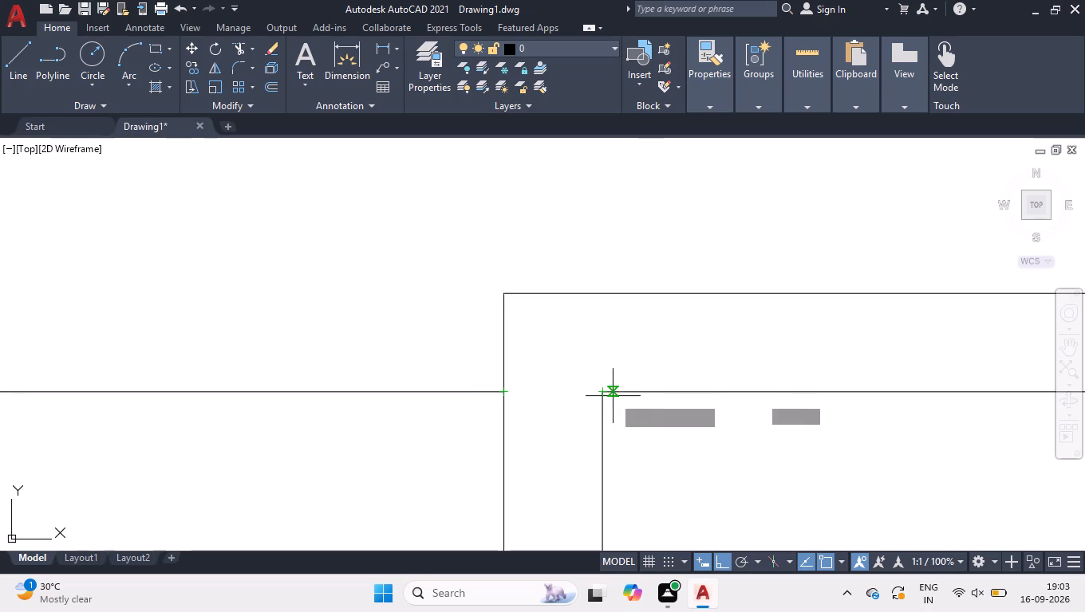
click(602, 391)
scroll(590, 324, down, 6)
scroll(609, 250, up, 1)
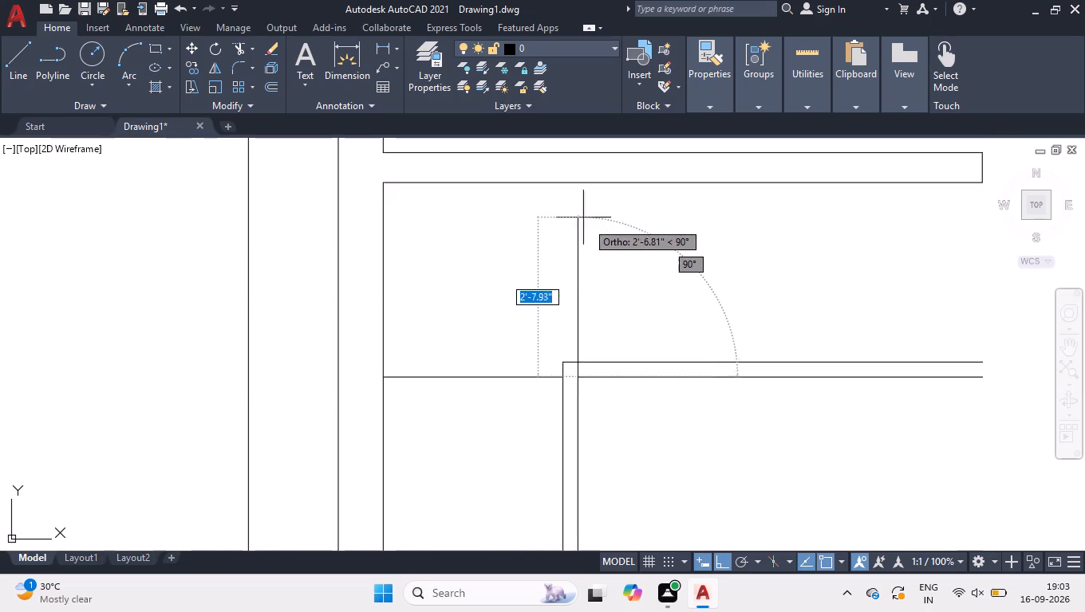
click(578, 179)
key(space)
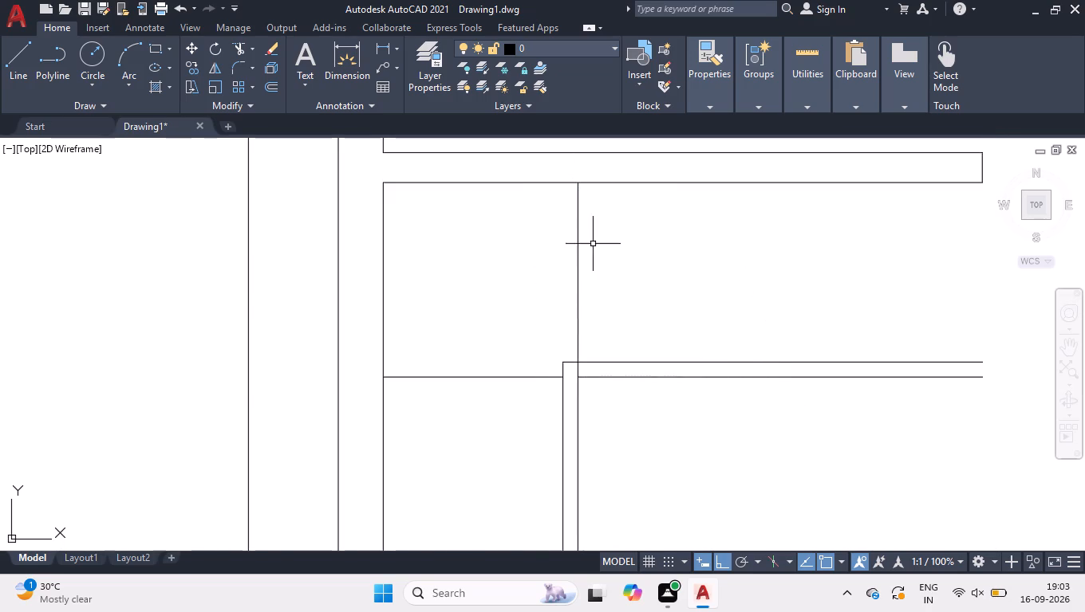
Shorten the new vertical line so its lower end meets the horizontal partition's upper line.
click(593, 244)
click(526, 249)
scroll(581, 388, up, 3)
scroll(561, 276, up, 2)
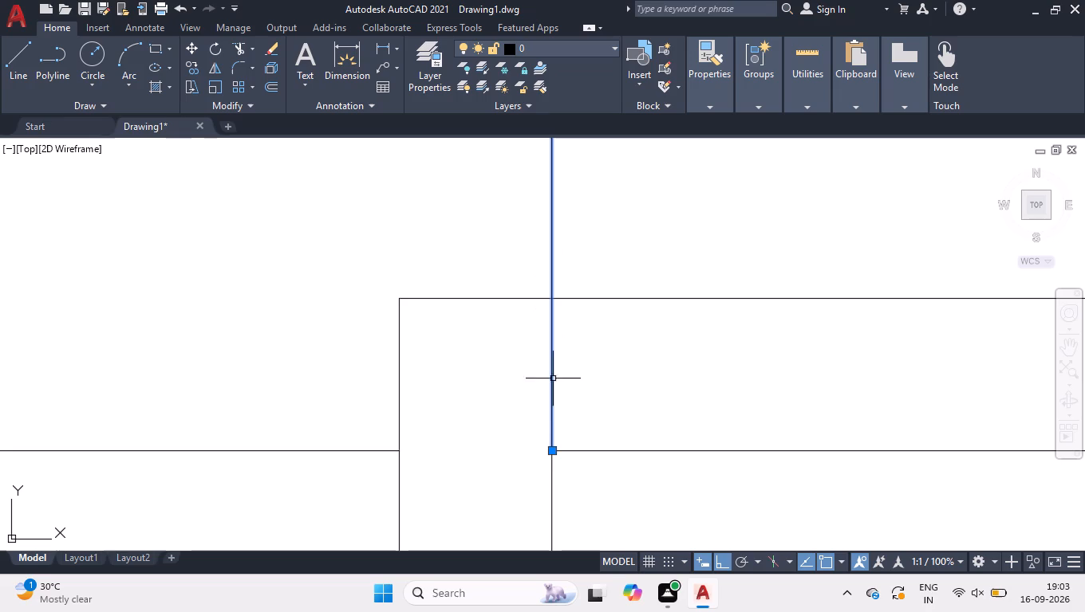
click(553, 449)
click(555, 296)
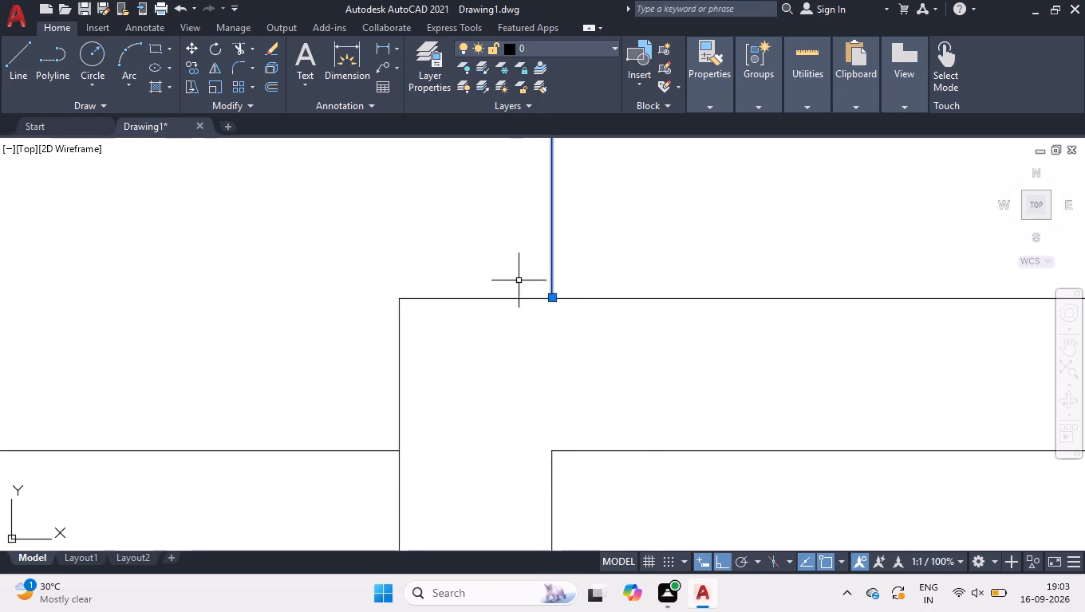
right_click(469, 259)
click(527, 453)
scroll(463, 227, down, 4)
scroll(523, 283, down, 3)
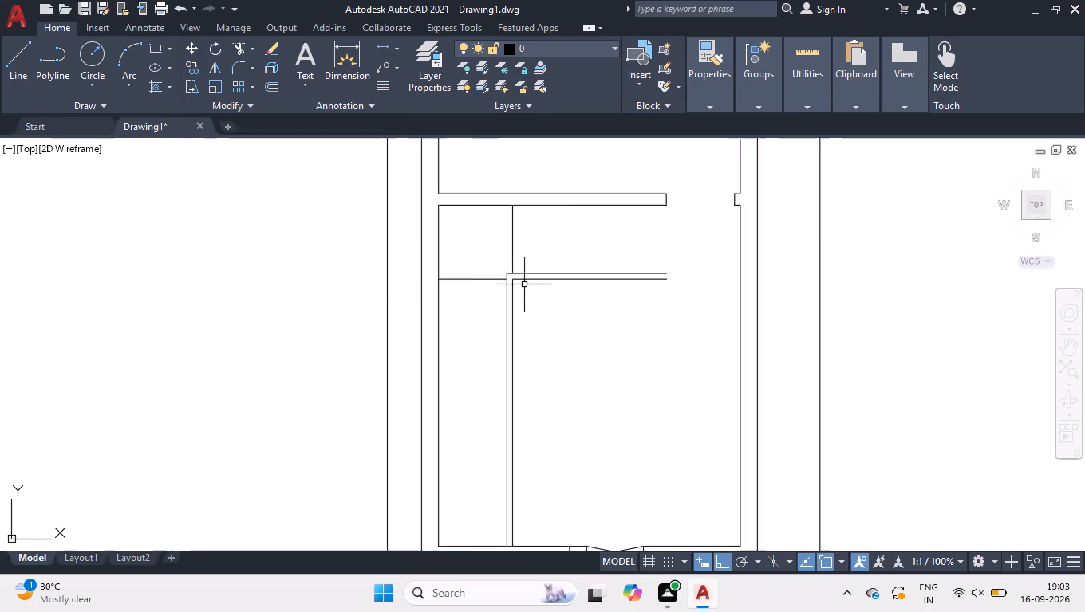
scroll(524, 284, down, 1)
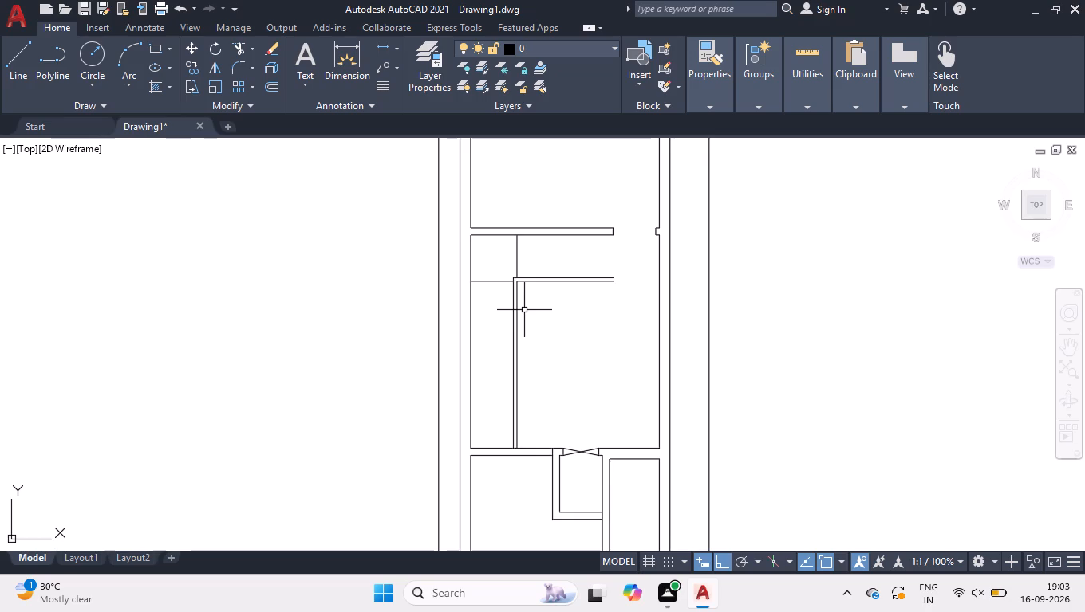
Draw a vertical line about 3' long from the cross wall's lower line, near its door-opening end, down to the horizontal partition's upper line.
scroll(579, 252, up, 1)
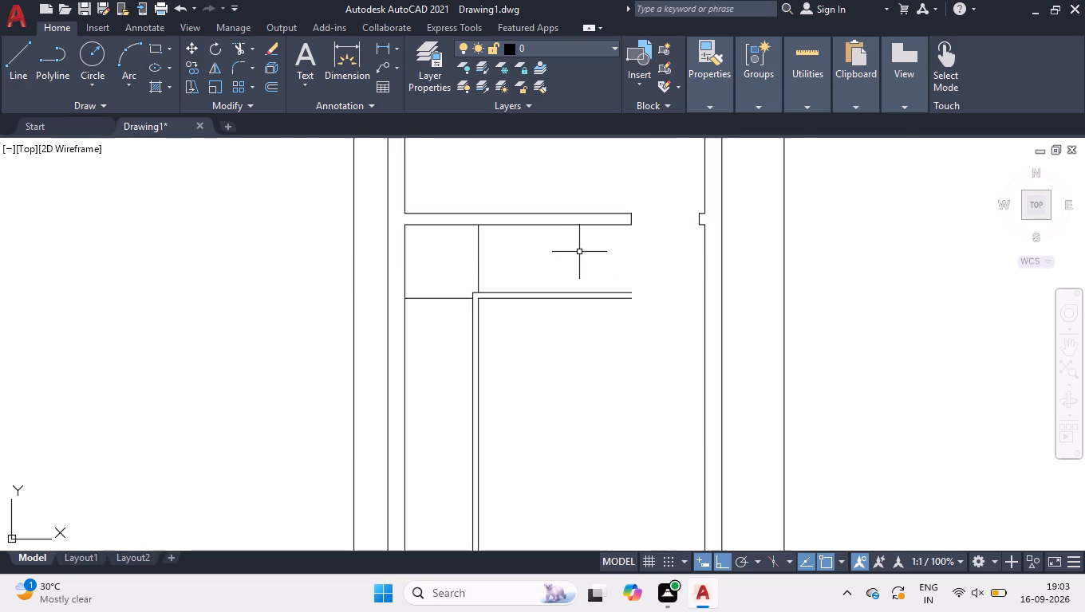
scroll(581, 252, up, 1)
key(l)
key(Return)
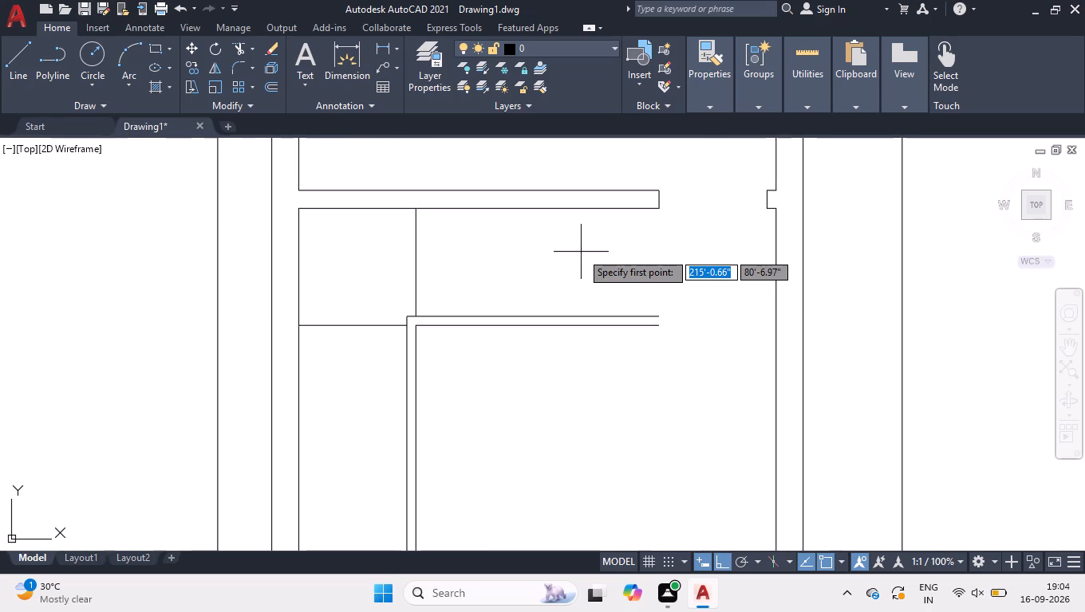
scroll(592, 246, up, 1)
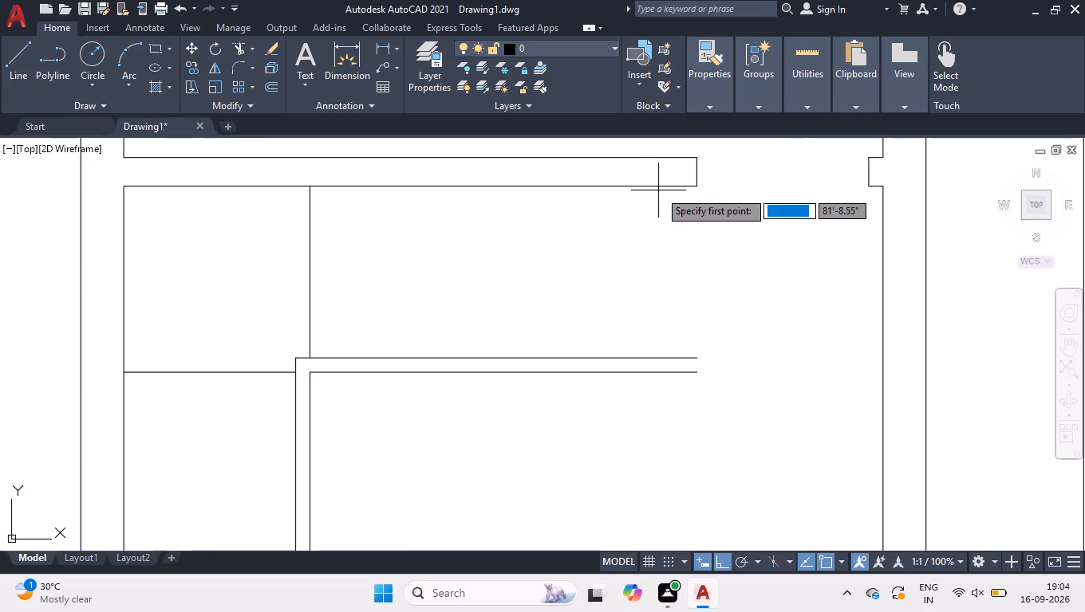
click(663, 187)
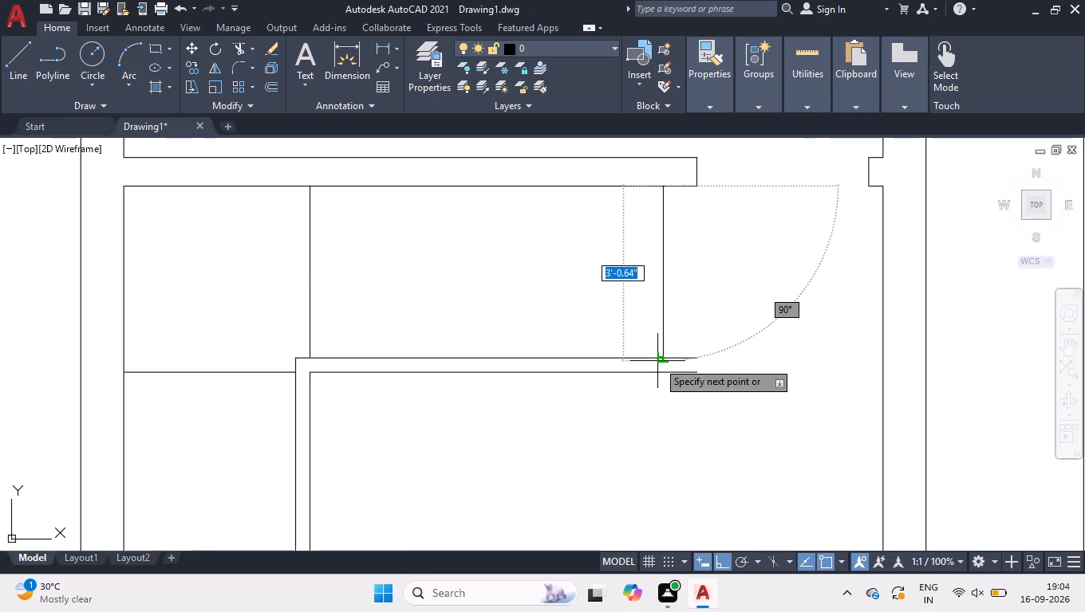
click(663, 360)
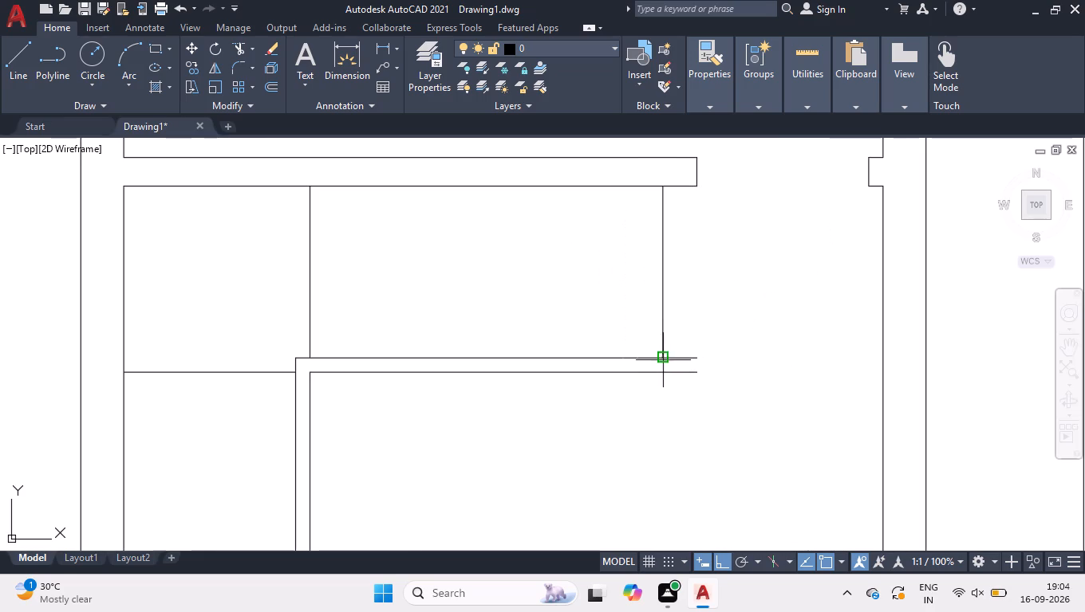
key(space)
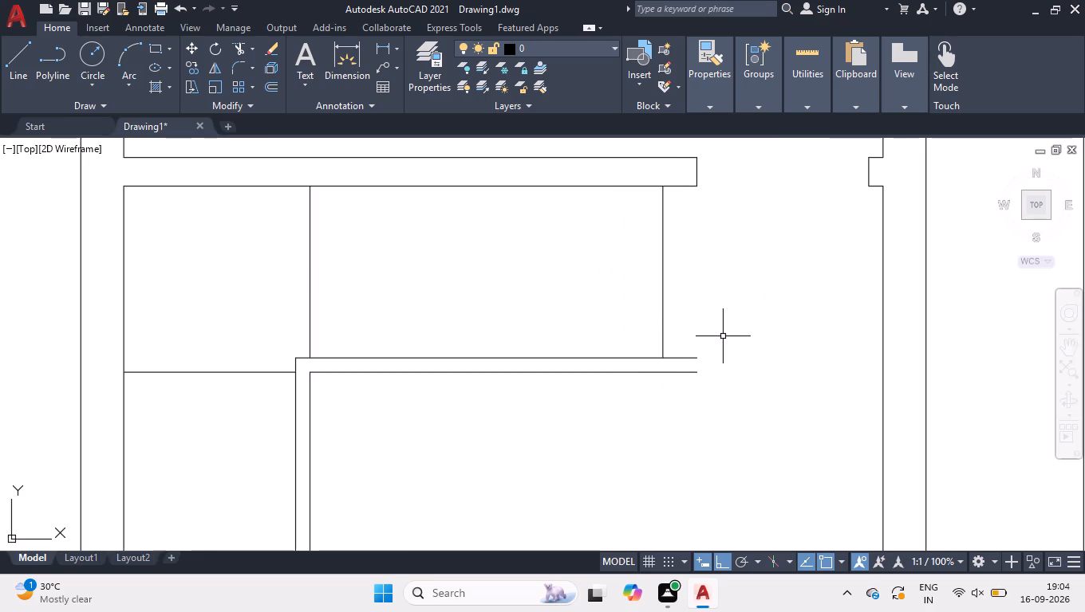
Extend the new vertical line's lower end to the horizontal partition's lower line.
click(708, 336)
click(637, 343)
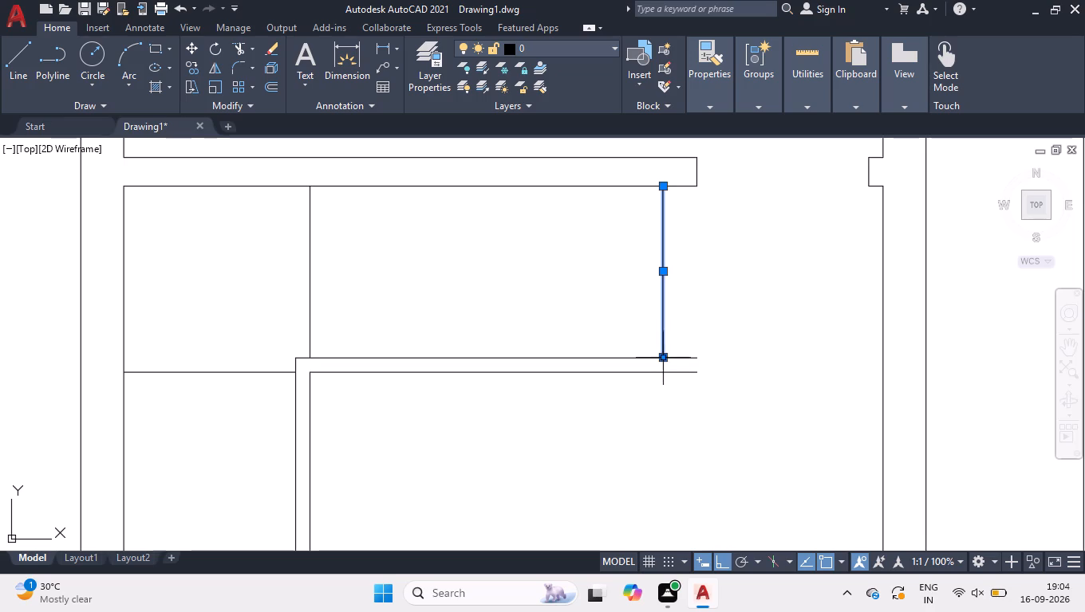
click(664, 358)
click(662, 370)
click(699, 470)
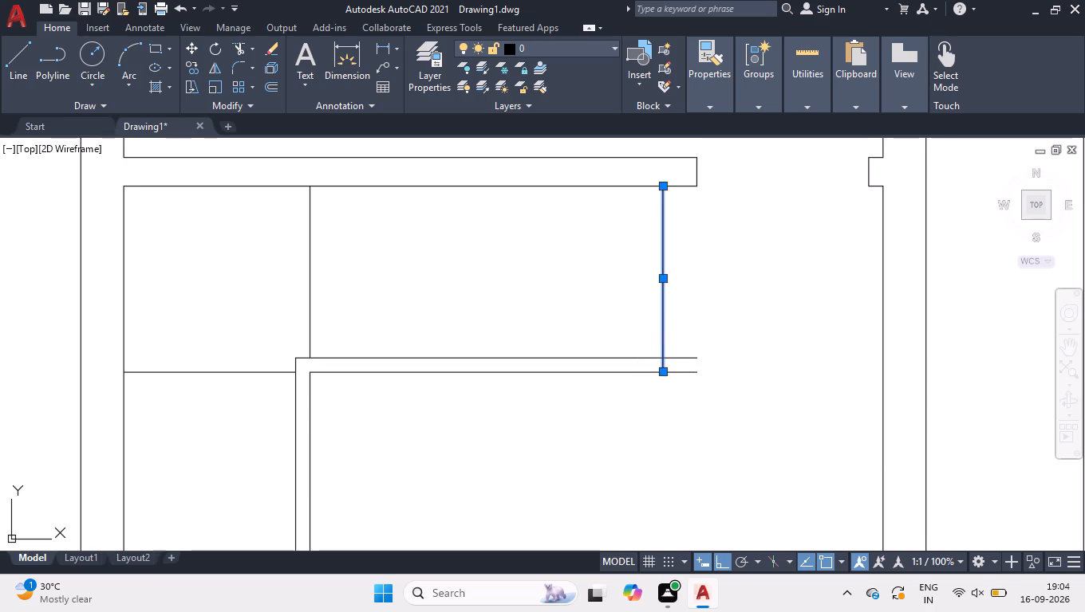
click(726, 414)
right_click(727, 414)
click(768, 292)
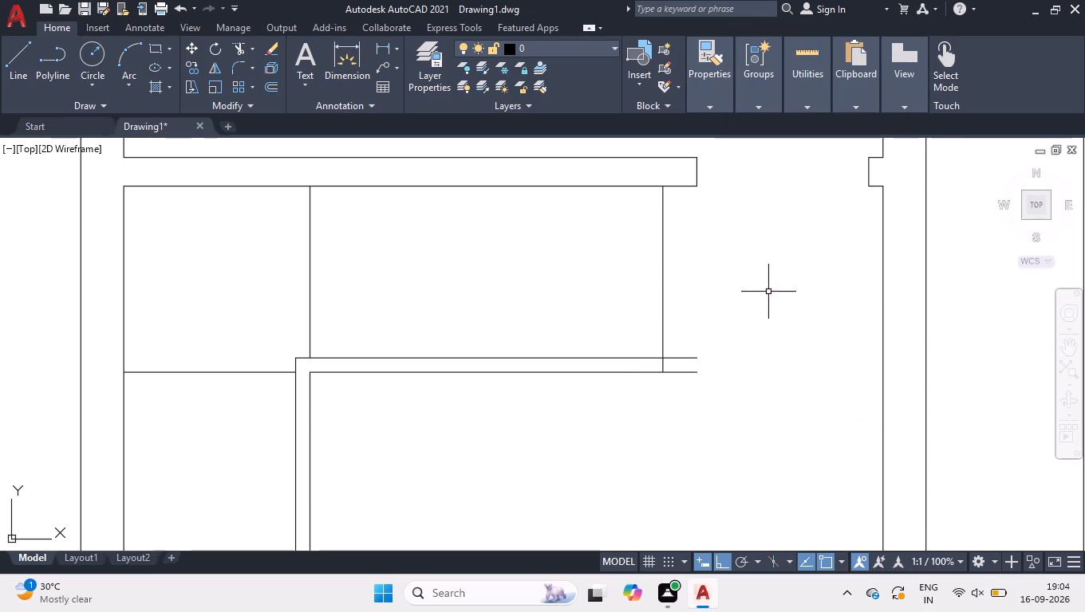
Trim both horizontal partition lines where they project past the new vertical line on the door-opening side.
text(TR)
key(space)
click(691, 341)
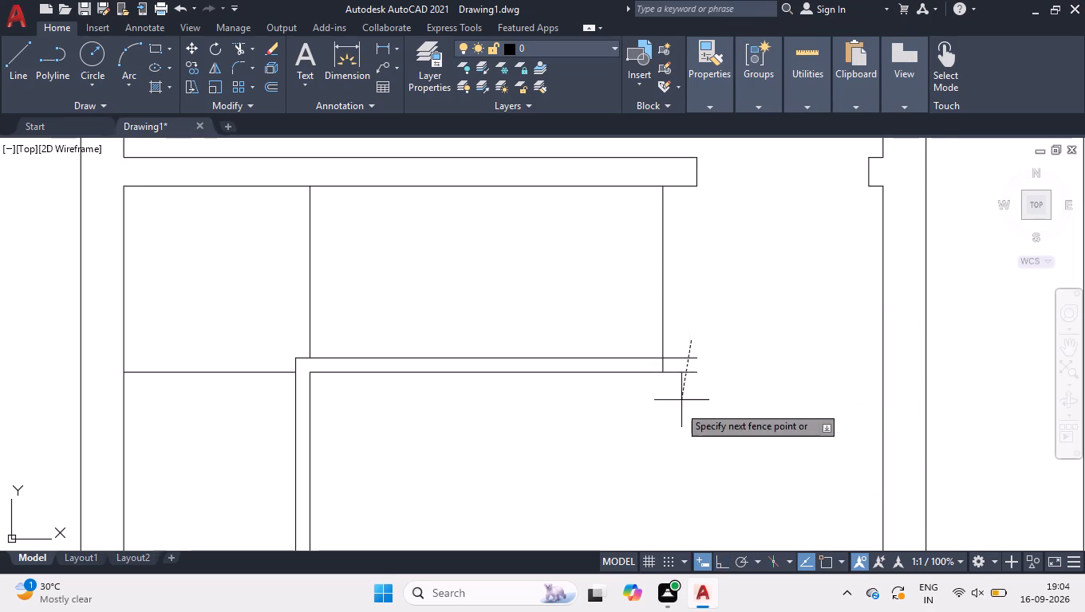
click(679, 411)
key(space)
Fillet the horizontal partition's two parallel lines together at their free end to round it off.
scroll(654, 339, up, 1)
key(f)
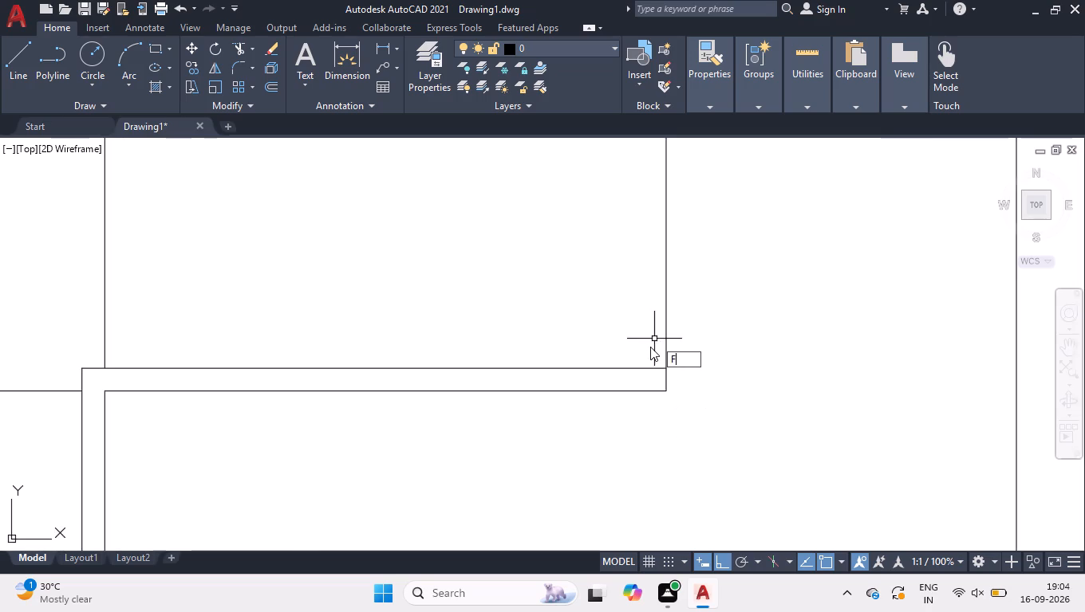
scroll(650, 347, up, 1)
key(space)
click(644, 383)
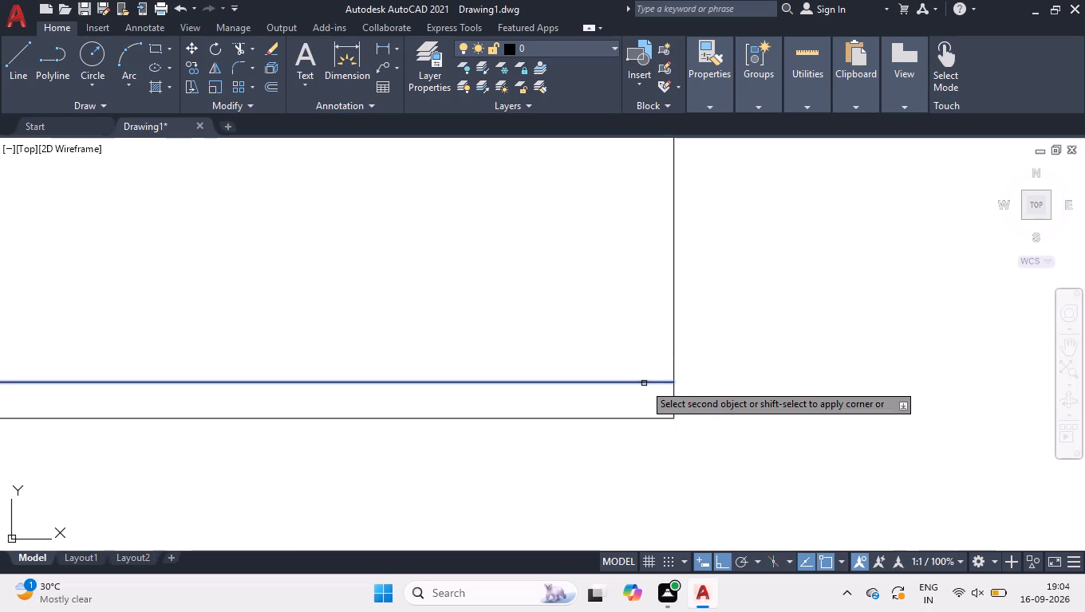
click(639, 418)
scroll(661, 402, down, 4)
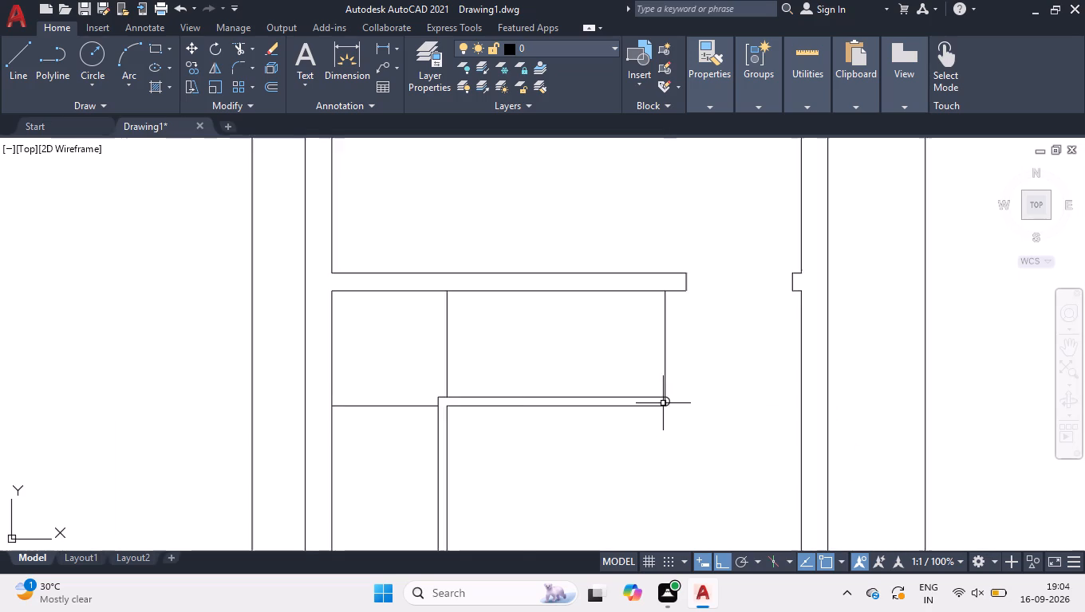
scroll(666, 388, up, 2)
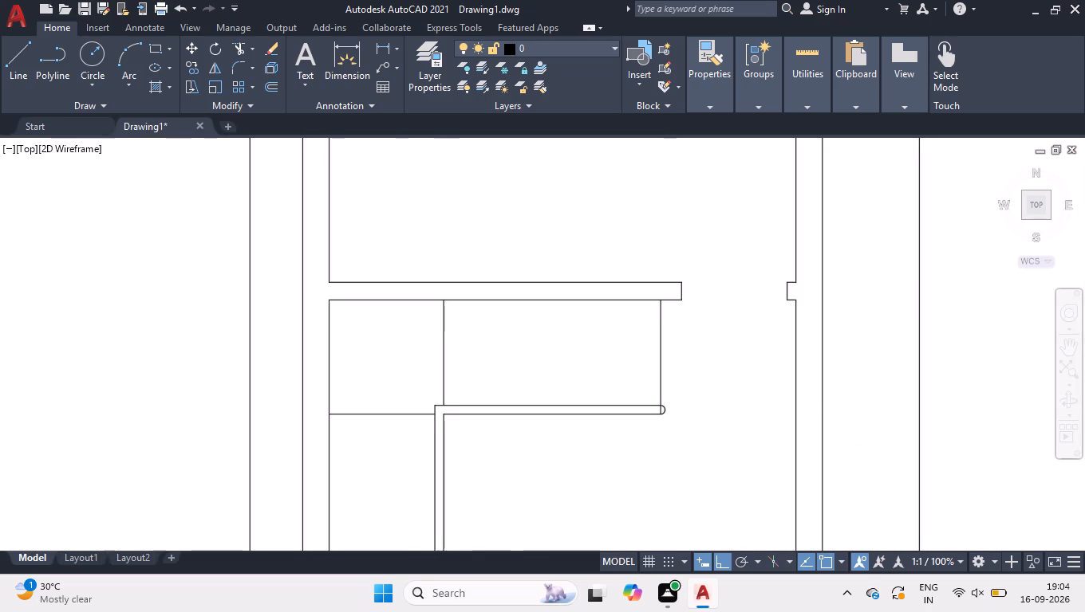
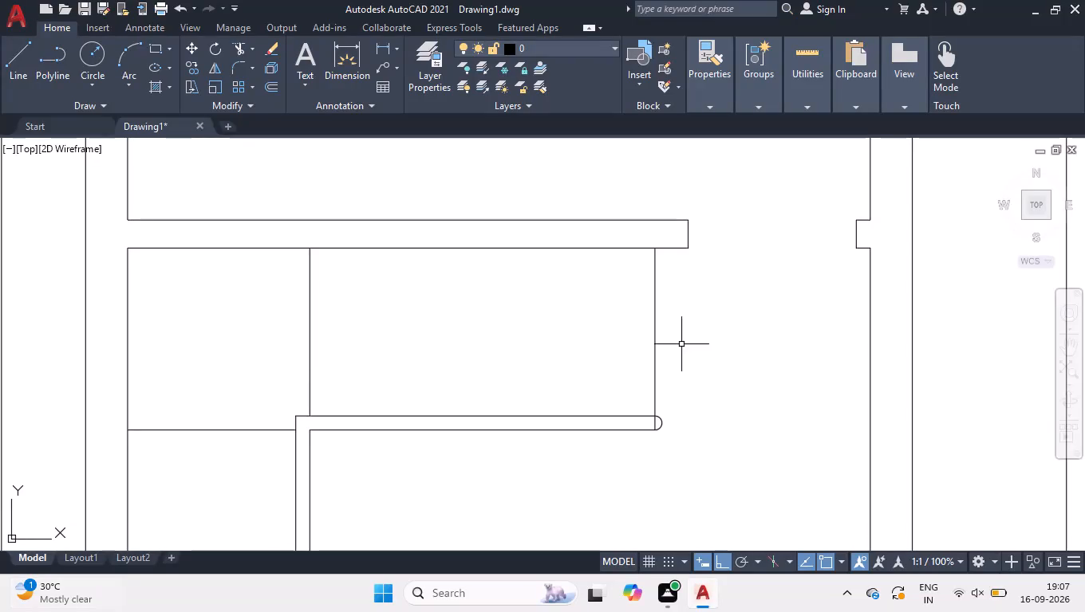
Shorten the vertical line at the partition's rounded end so its lower end meets the partition's upper line.
click(649, 366)
click(676, 333)
click(677, 328)
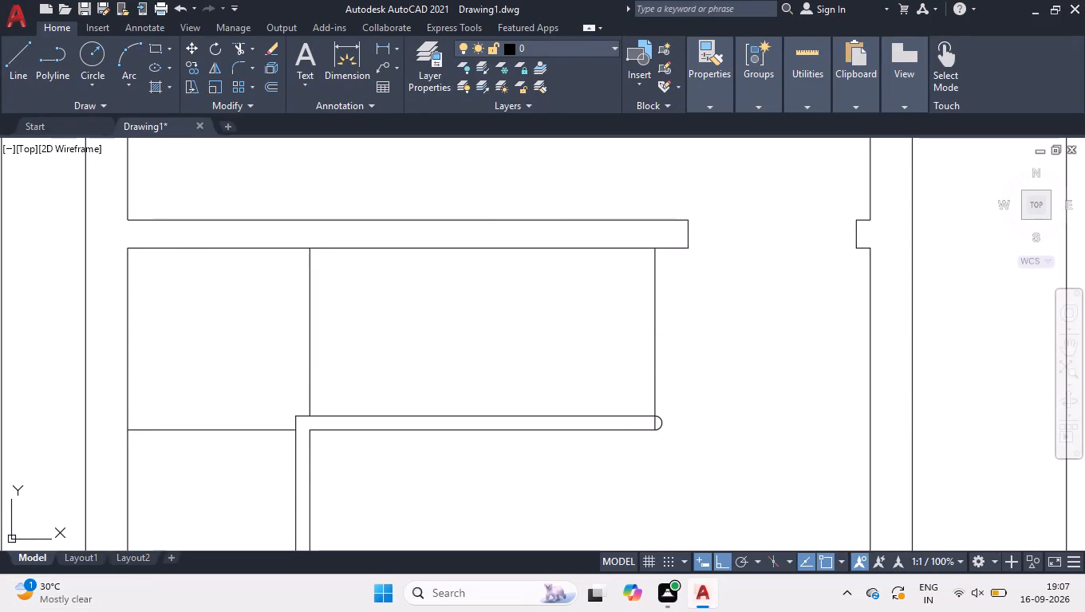
click(625, 346)
scroll(663, 428, up, 5)
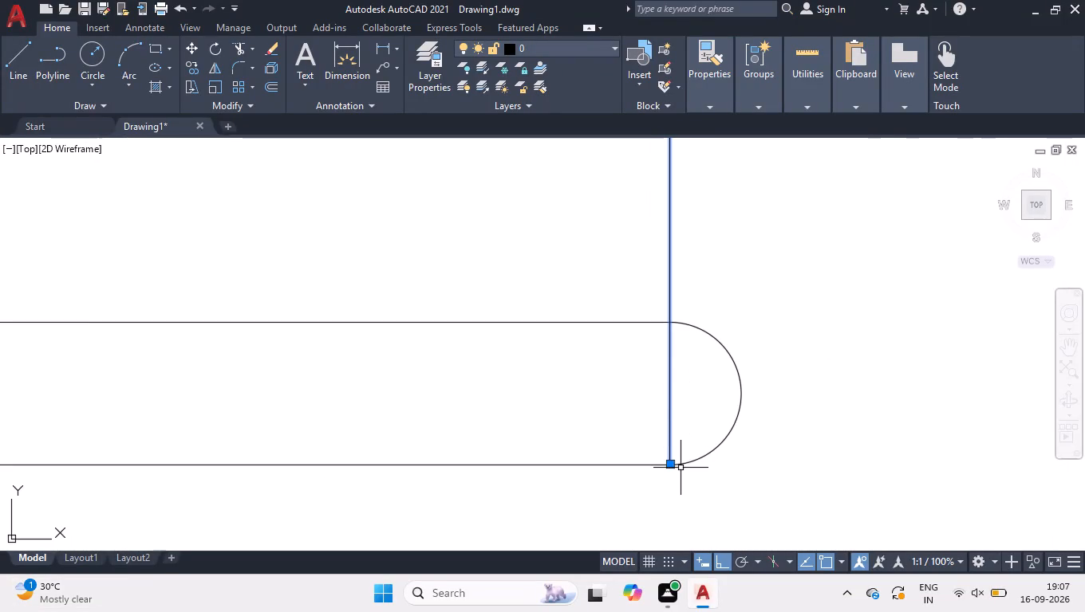
click(670, 468)
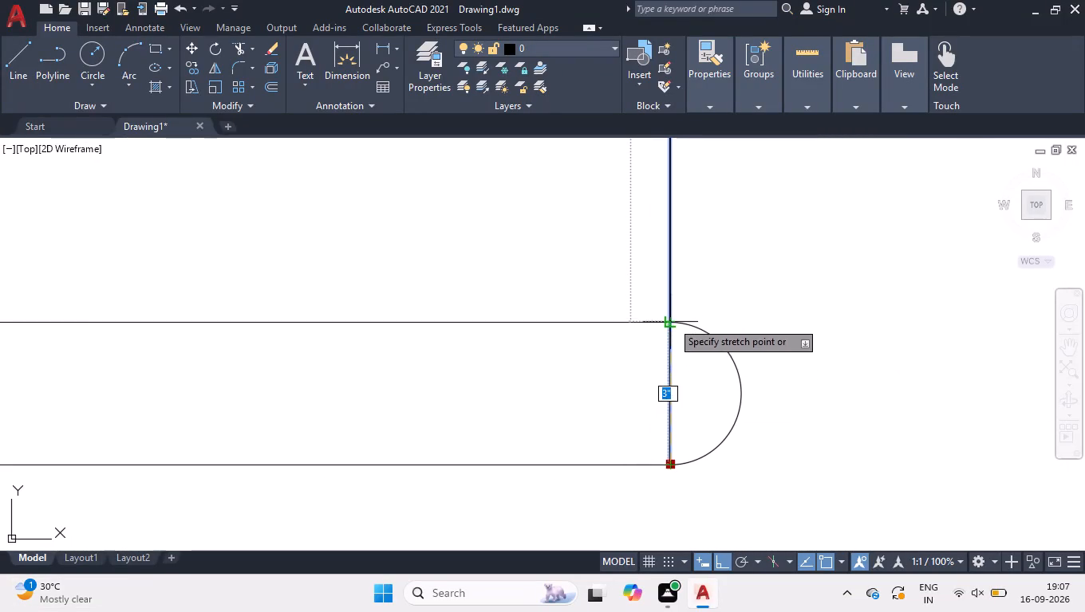
click(672, 322)
right_click(620, 320)
click(641, 443)
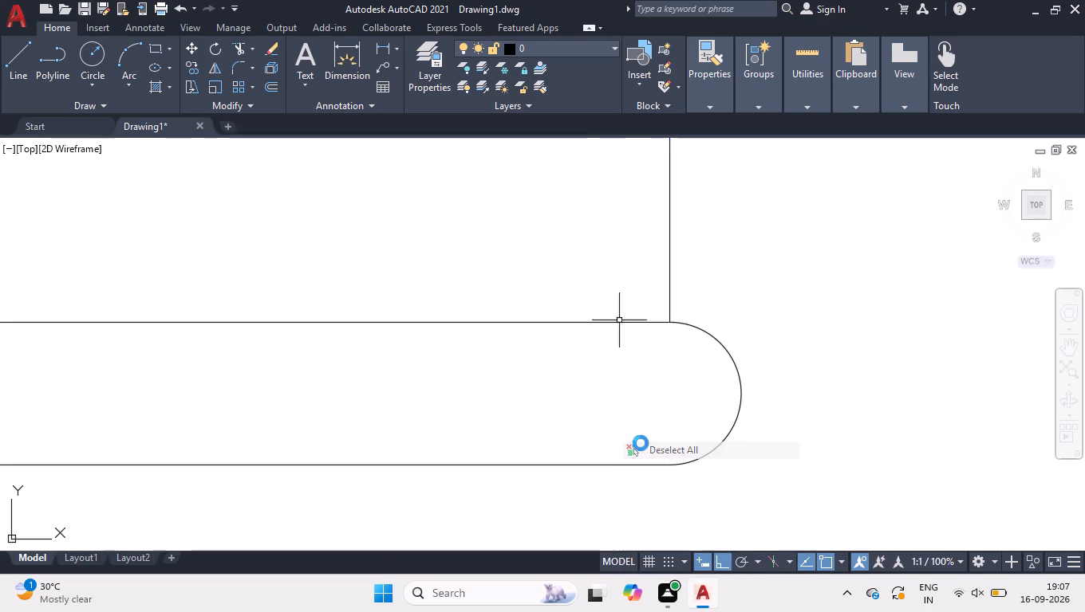
Copy that vertical line as an array of 8 items, fitted up to the vertical line at the partition's corner.
scroll(640, 445, down, 4)
click(664, 345)
click(586, 358)
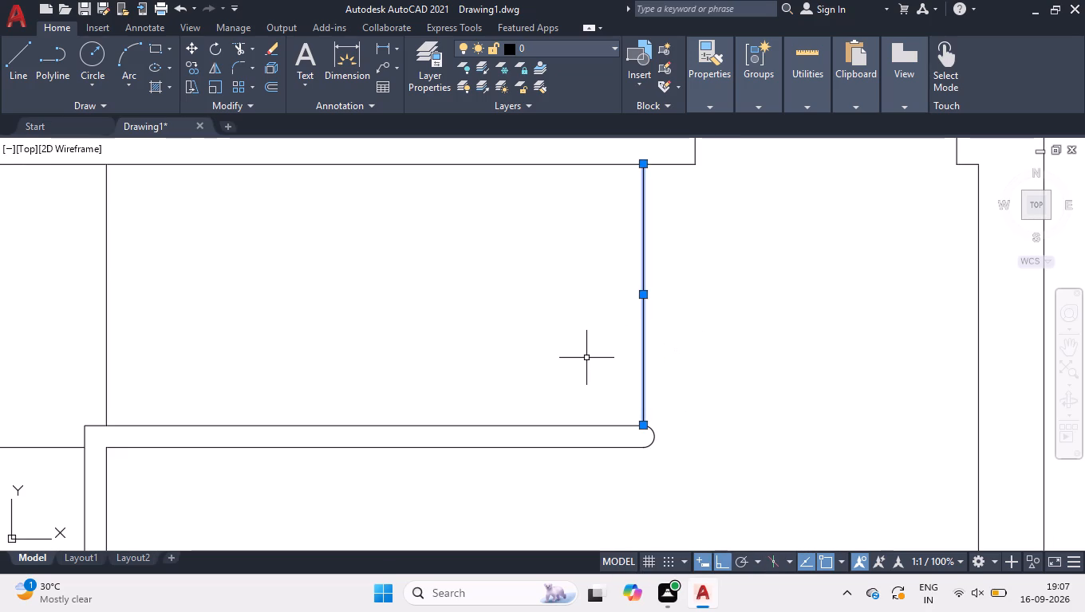
text(COP)
key(Return)
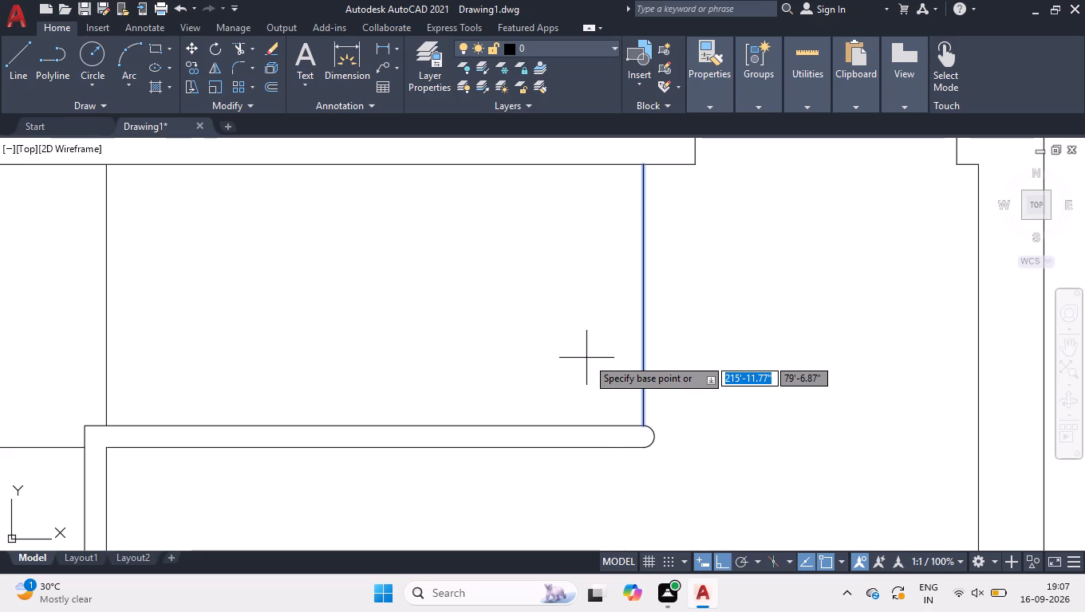
click(641, 426)
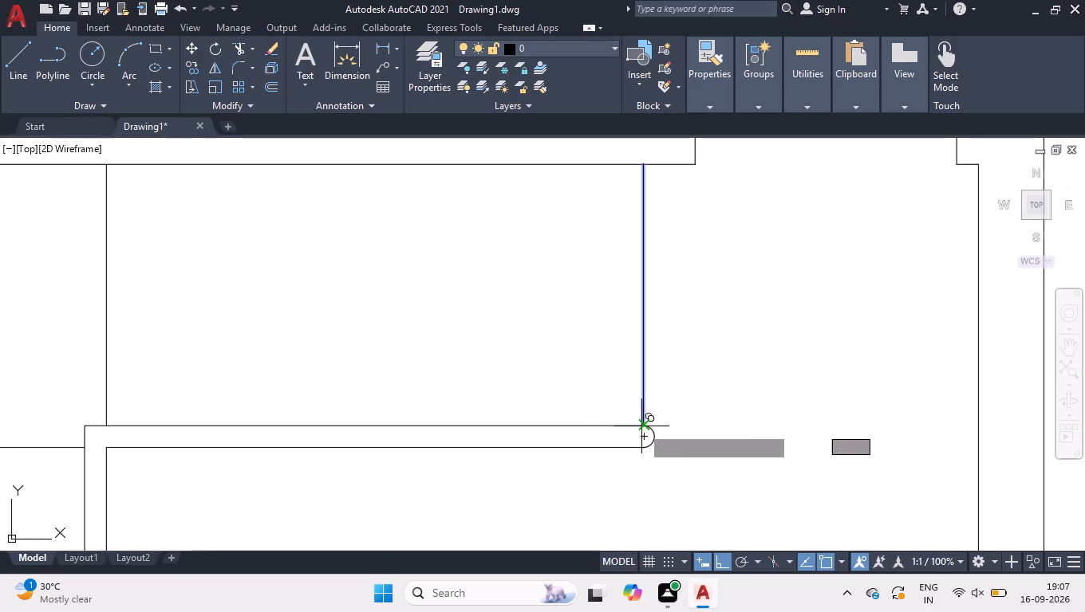
text(AR)
key(Return)
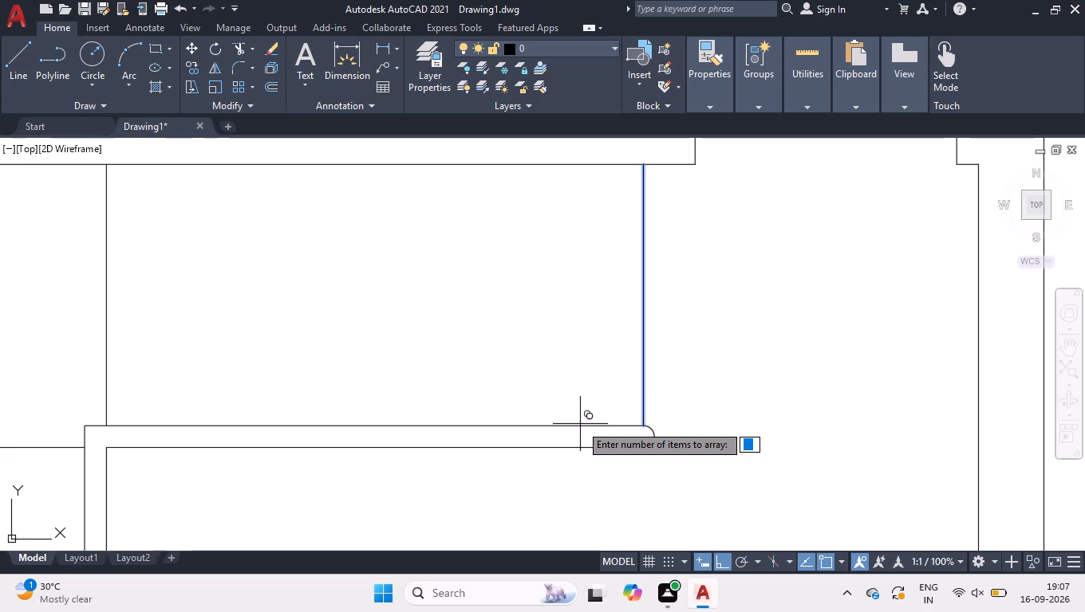
key(8)
key(Return)
key(f)
key(Return)
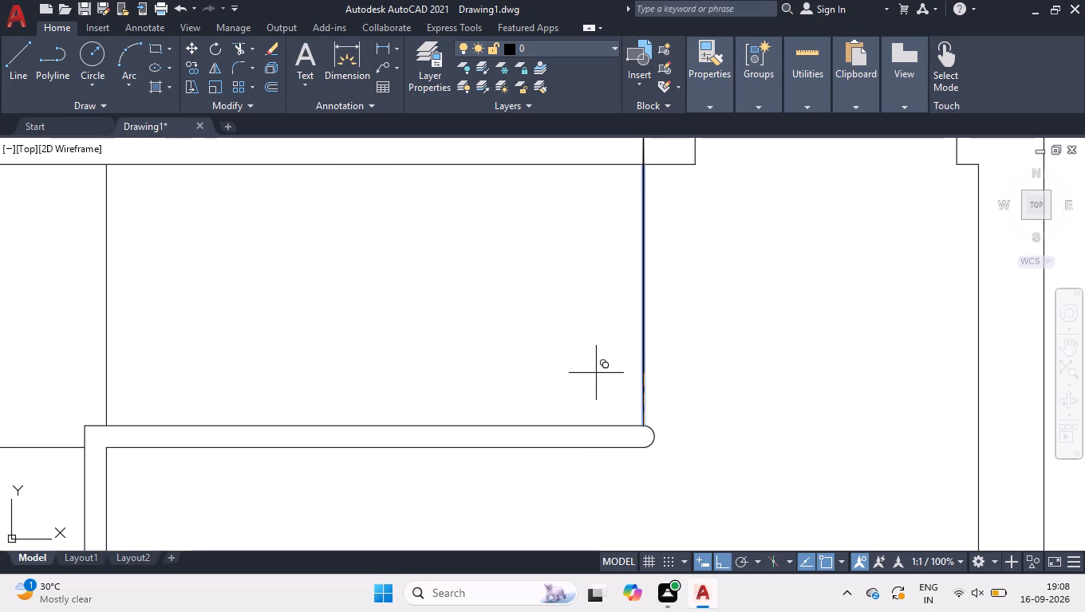
click(108, 422)
key(space)
Delete the duplicate line overlapping the vertical line at the partition's corner.
click(108, 400)
key(Delete)
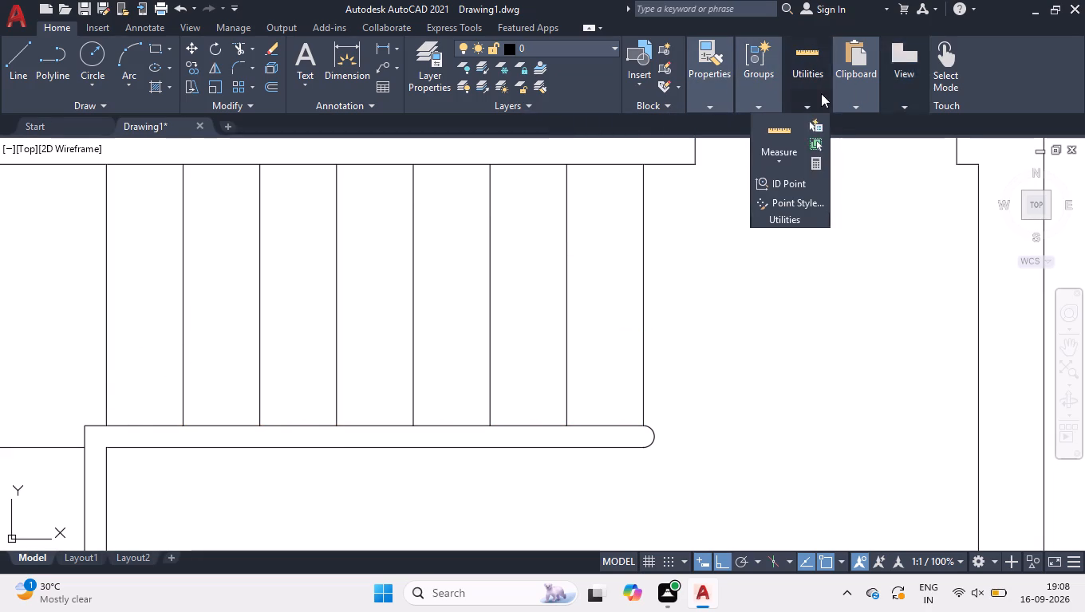
Measure the spacing between the last two stair lines near the partition's rounded end.
click(787, 129)
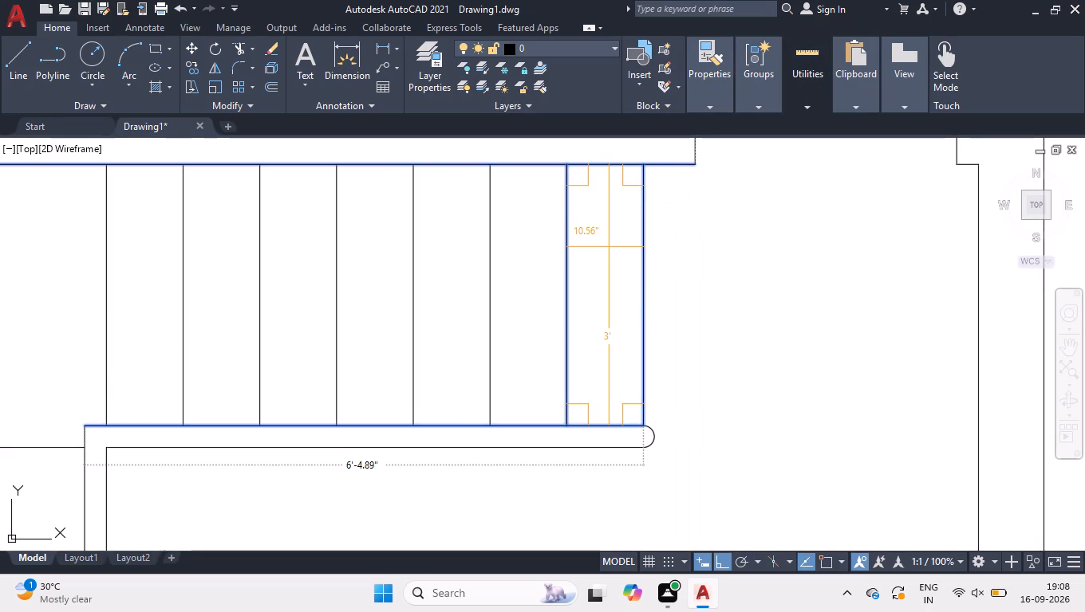
key(Return)
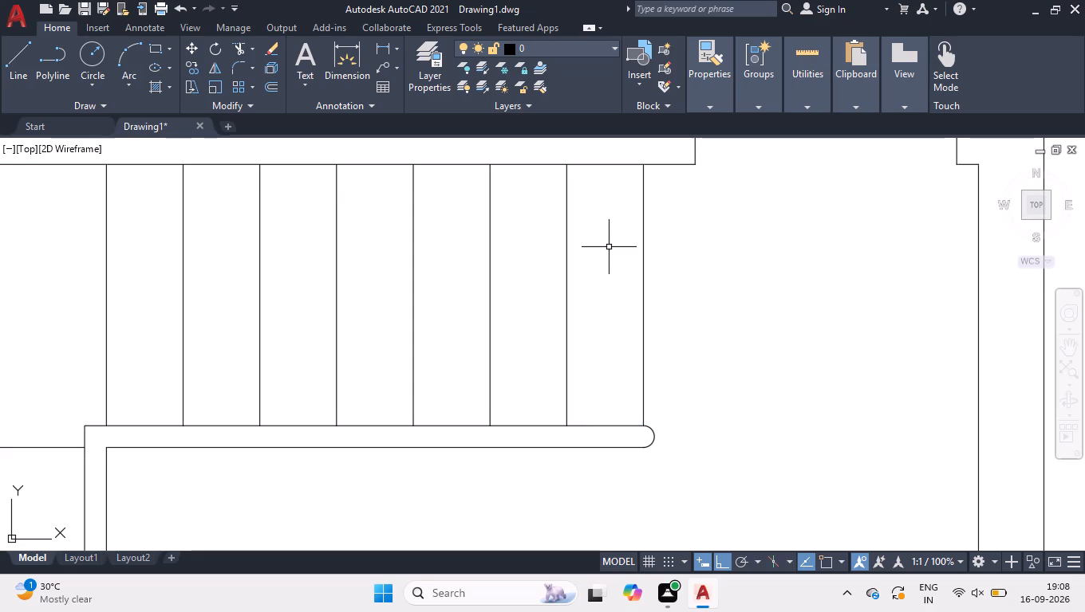
Offset the landing's horizontal line downward at 10.56" five times in succession between the outer wall and the vertical partition.
scroll(610, 254, down, 4)
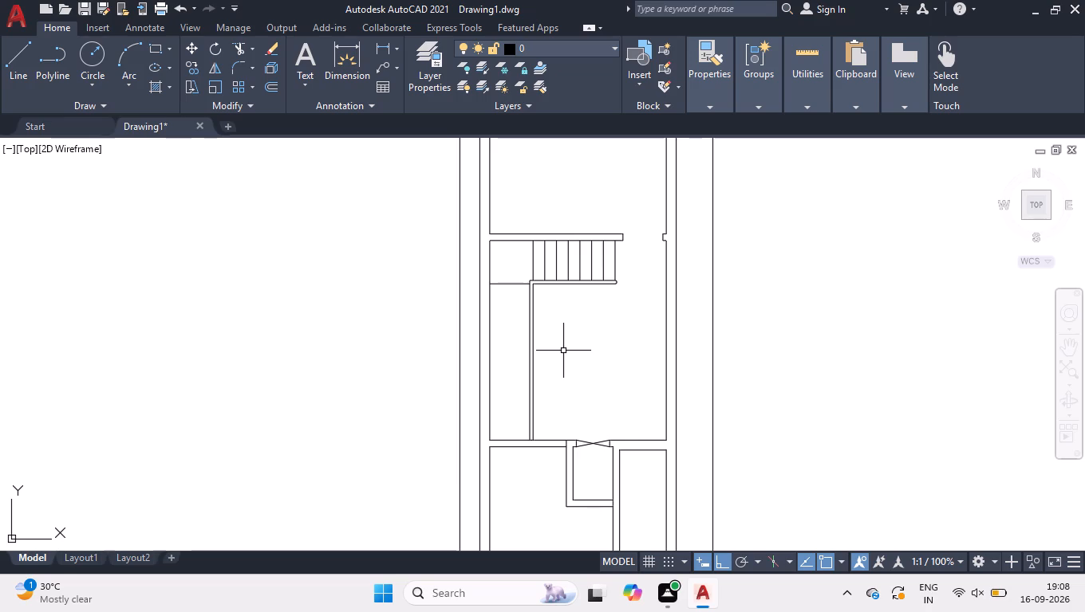
scroll(505, 304, up, 3)
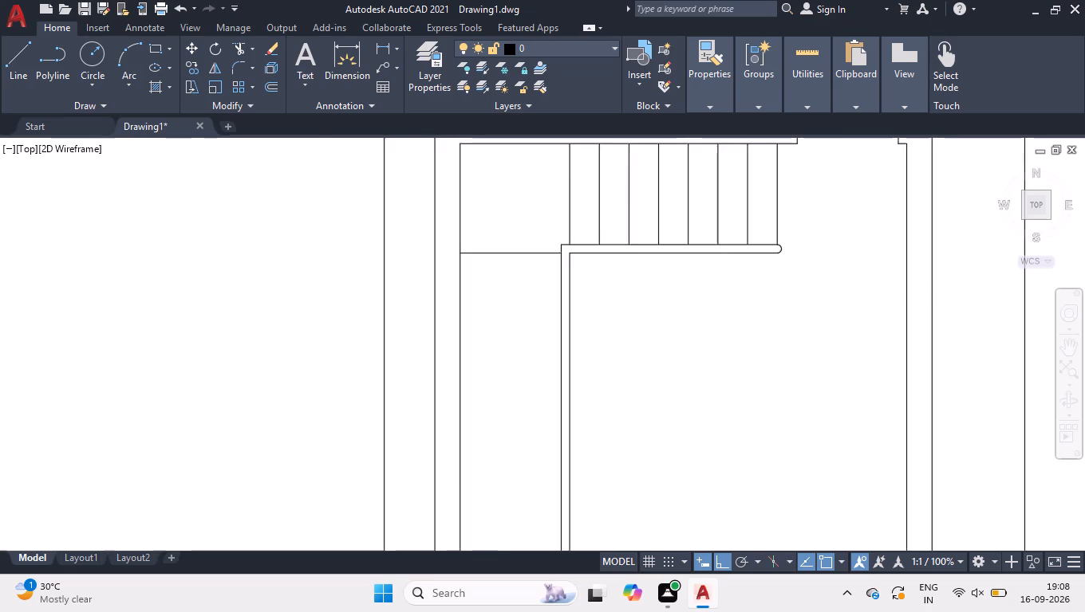
click(550, 208)
click(508, 238)
text(OFF)
key(Return)
text(10.56)
key(Return)
click(507, 233)
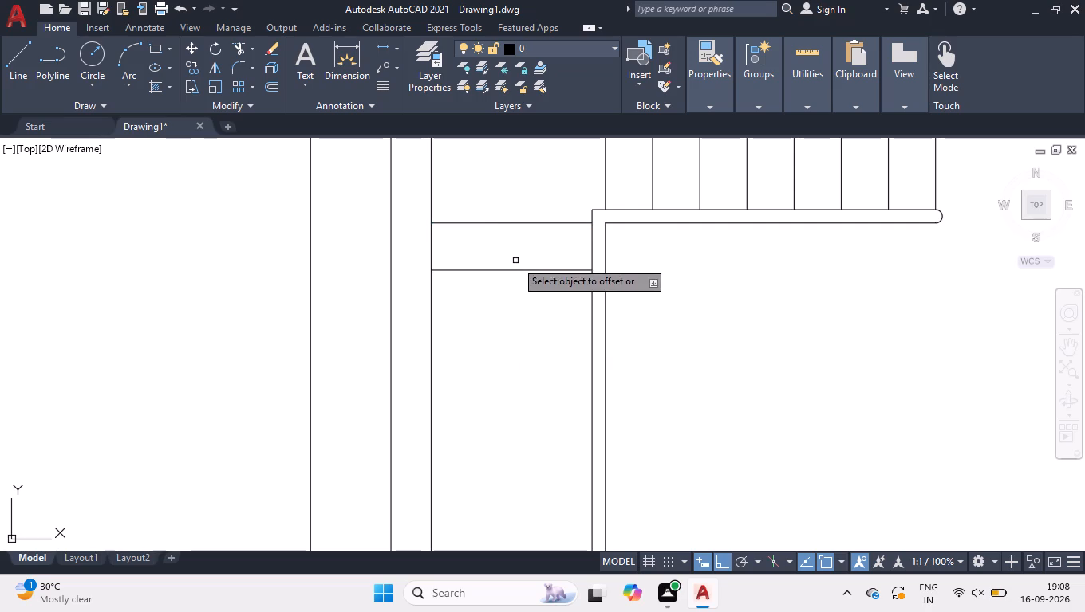
click(515, 273)
click(515, 271)
click(503, 328)
click(507, 316)
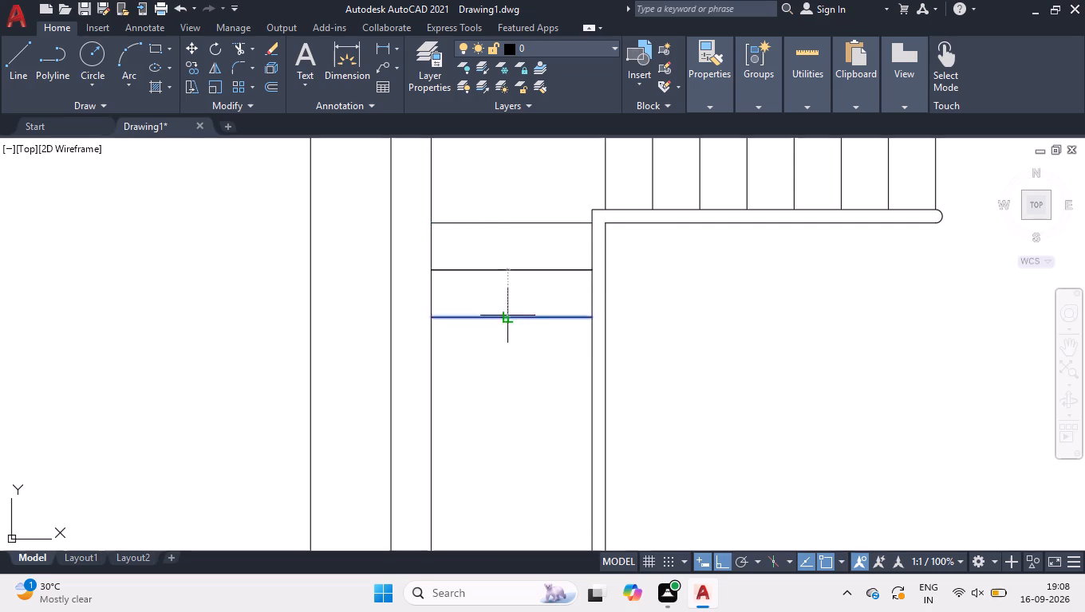
click(491, 406)
click(513, 367)
click(510, 367)
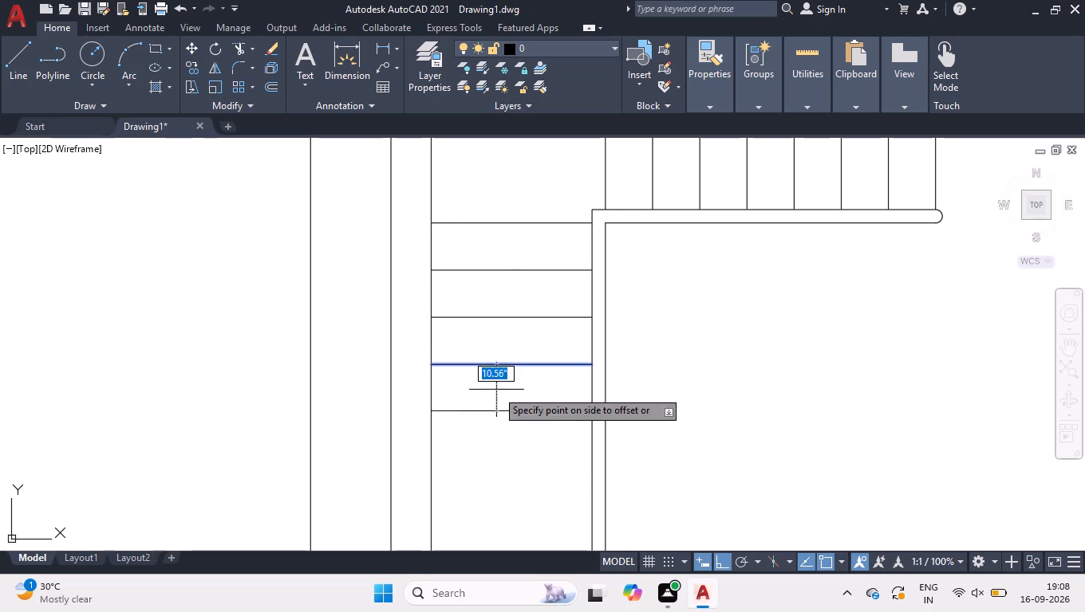
click(491, 409)
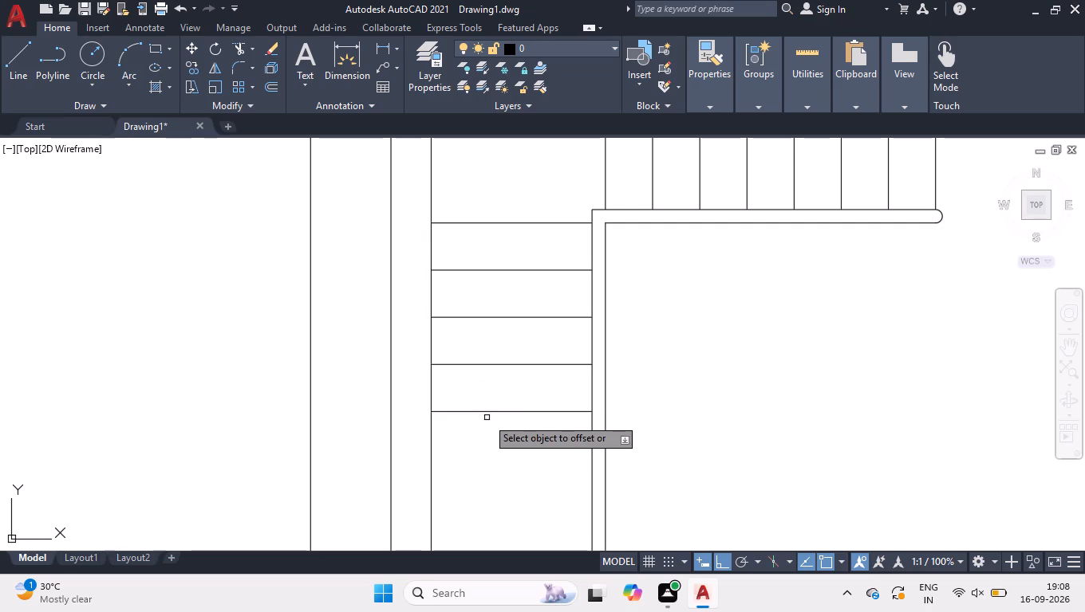
click(497, 410)
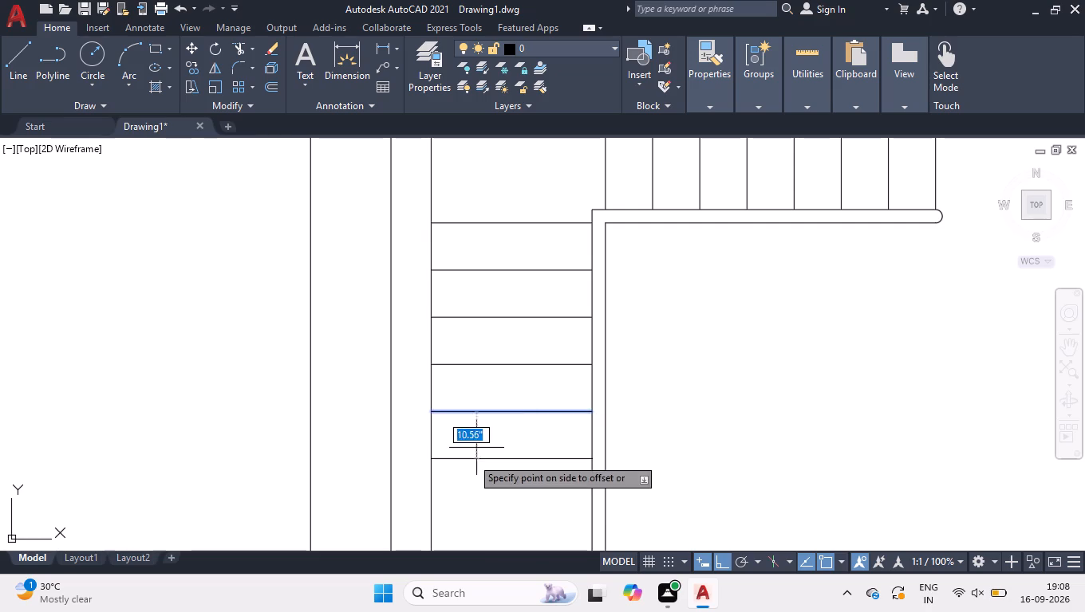
click(471, 460)
Continue the downward 10.56" offsets from the lowest stair line, adding five more lines along the vertical partition.
scroll(479, 381, down, 2)
scroll(479, 458, up, 2)
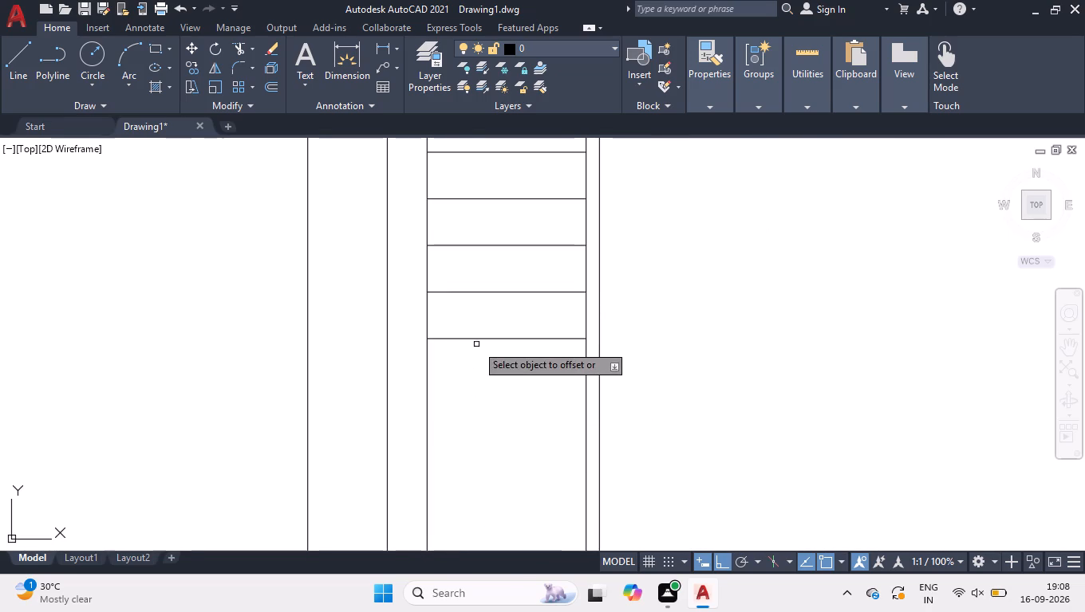
click(478, 341)
click(487, 337)
click(487, 391)
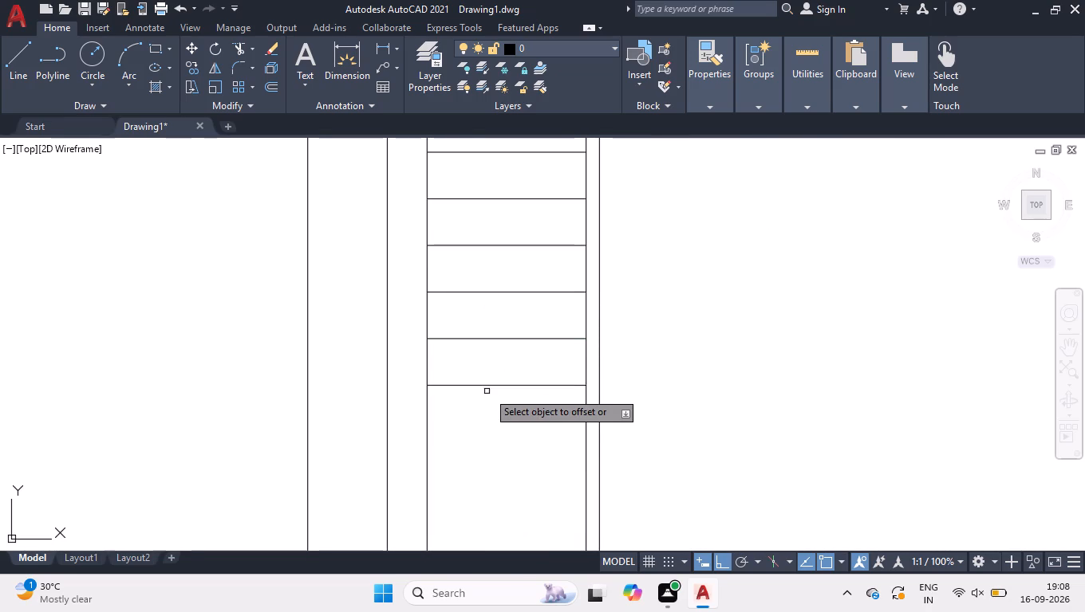
click(492, 381)
click(495, 389)
click(496, 384)
click(497, 413)
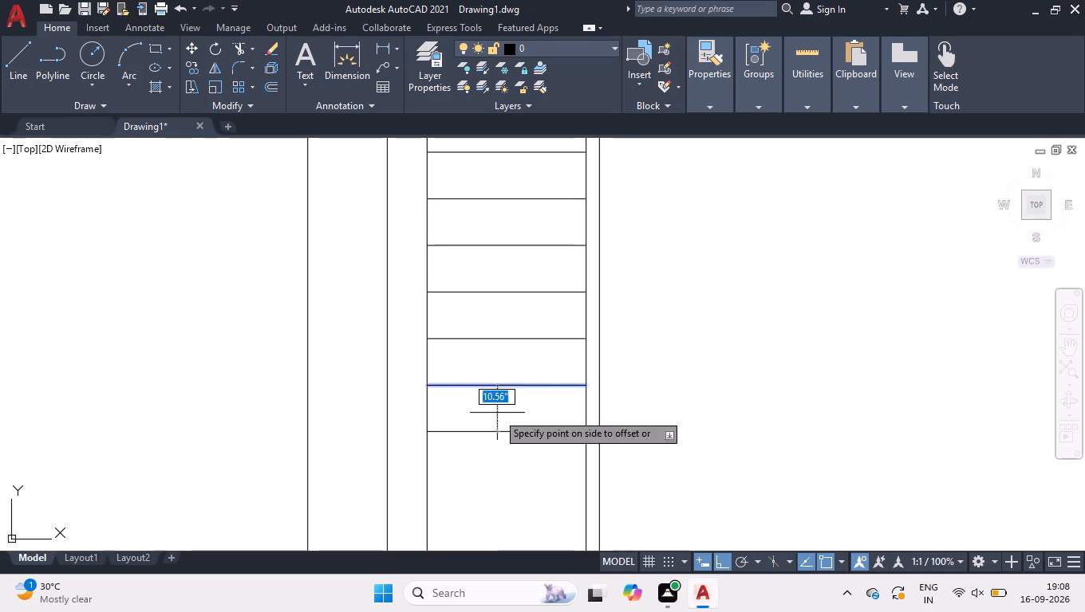
click(499, 433)
click(493, 489)
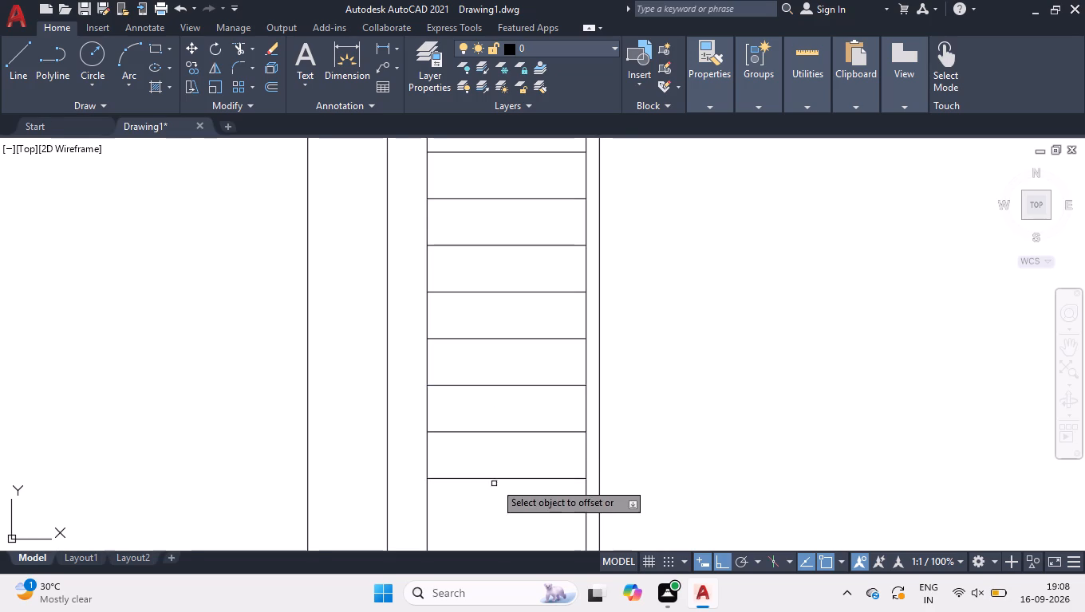
click(497, 480)
click(494, 498)
scroll(474, 396, down, 3)
scroll(476, 437, up, 2)
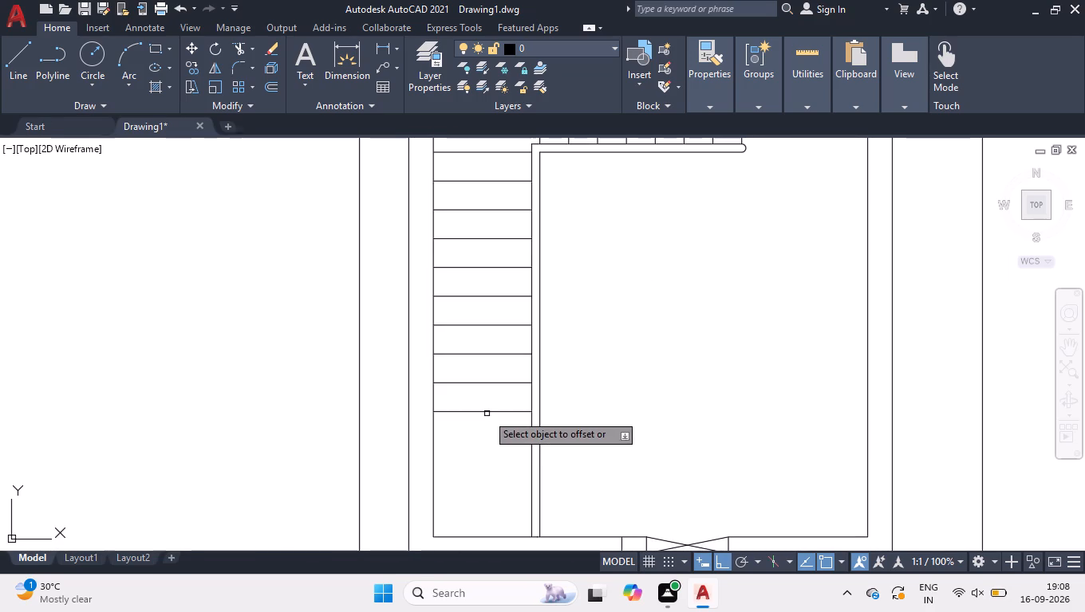
click(487, 414)
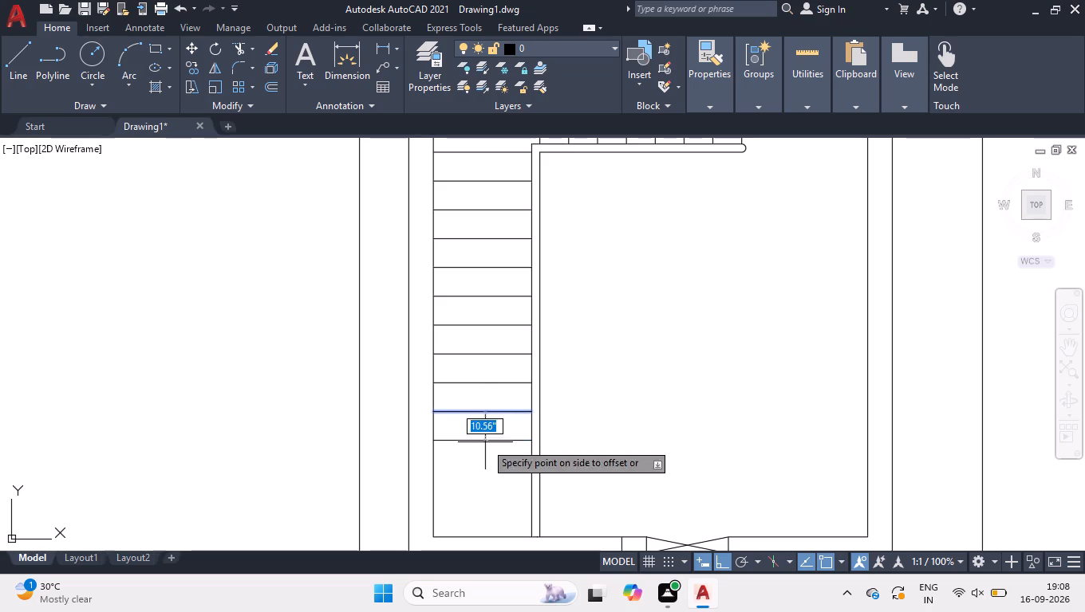
click(485, 442)
key(space)
Measure the space between the lowest stair line and the cross wall below it.
click(786, 128)
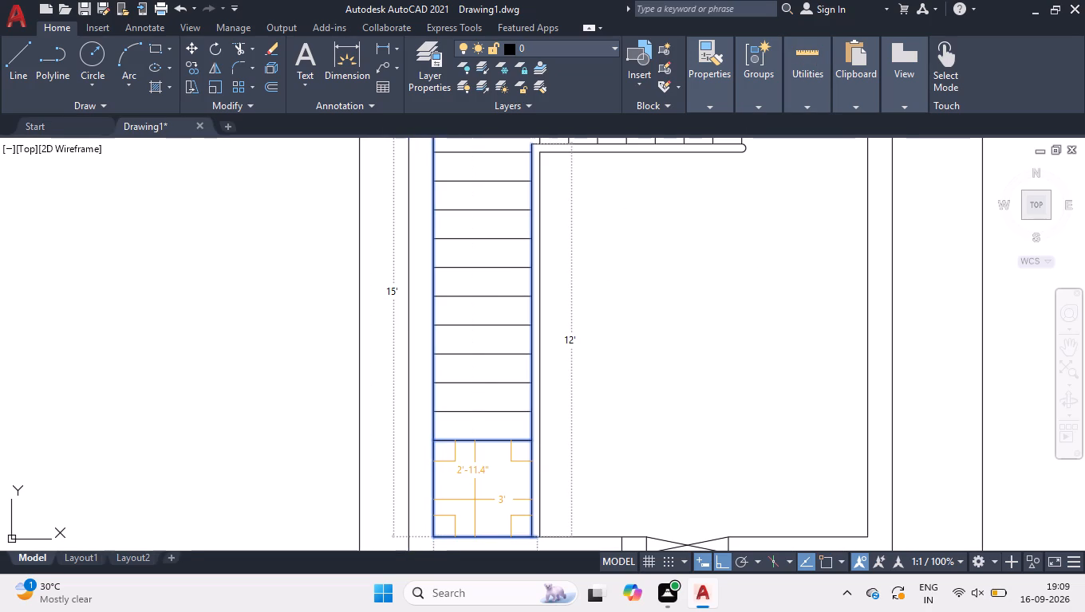
key(space)
Load the ISO dash linetype ACAD_ISO02W100 into the drawing.
scroll(475, 499, down, 1)
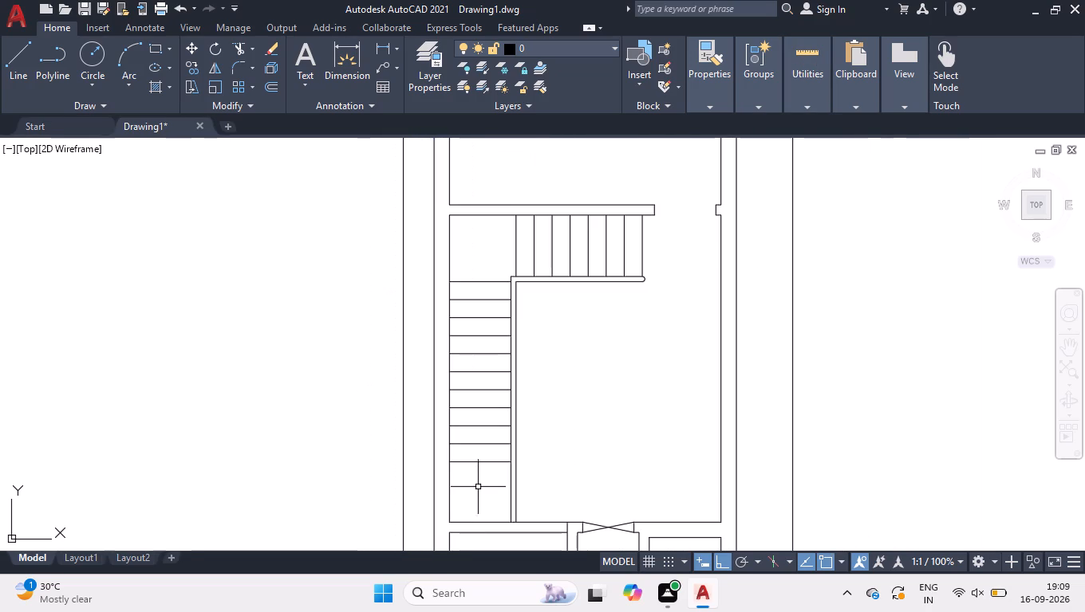
text(LT)
key(Return)
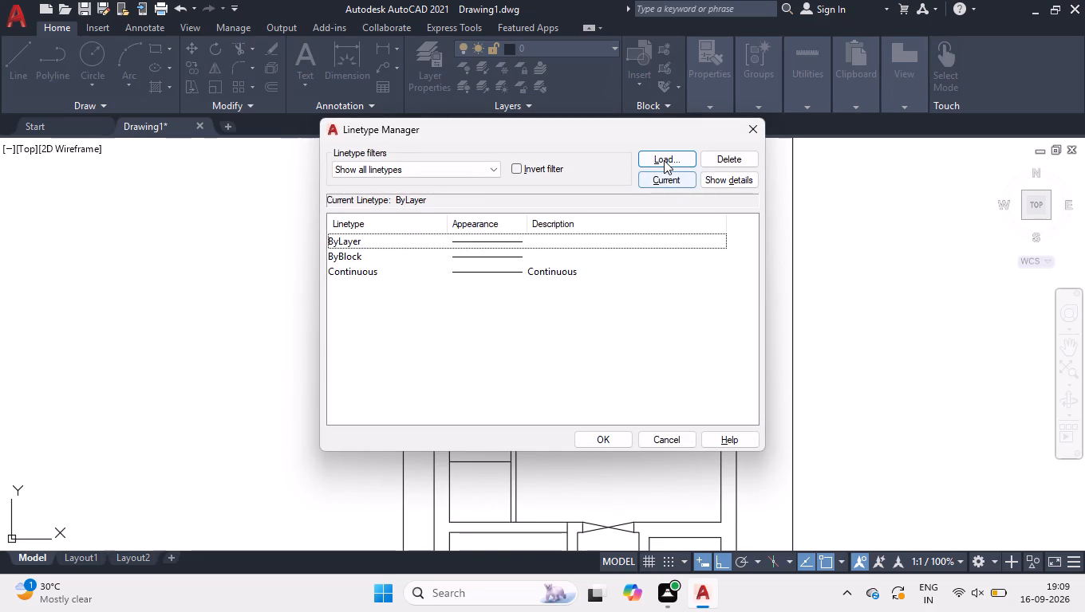
click(664, 160)
click(523, 264)
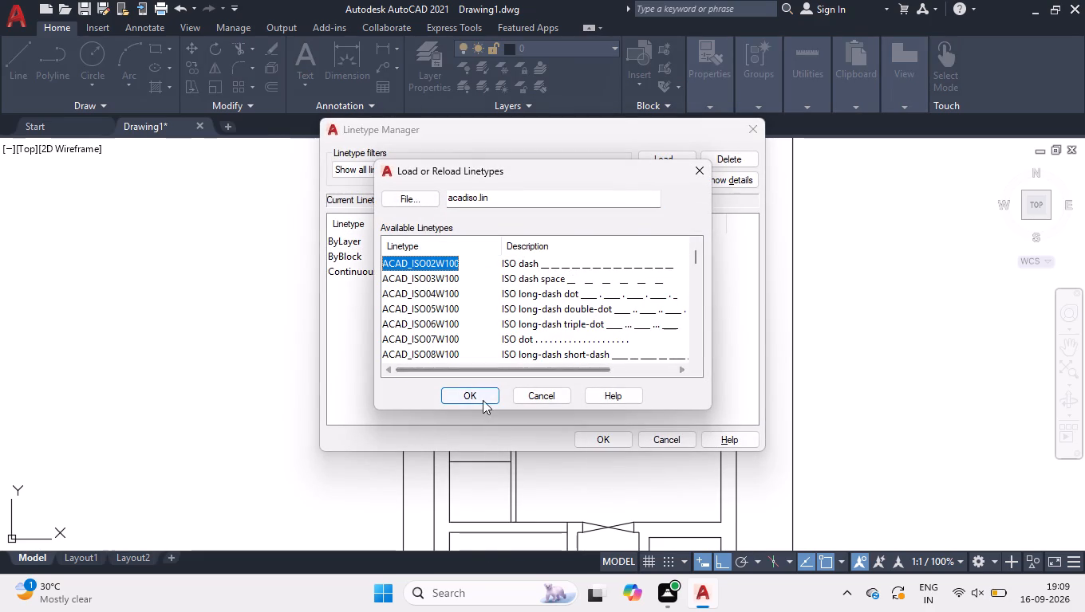
click(483, 400)
click(594, 437)
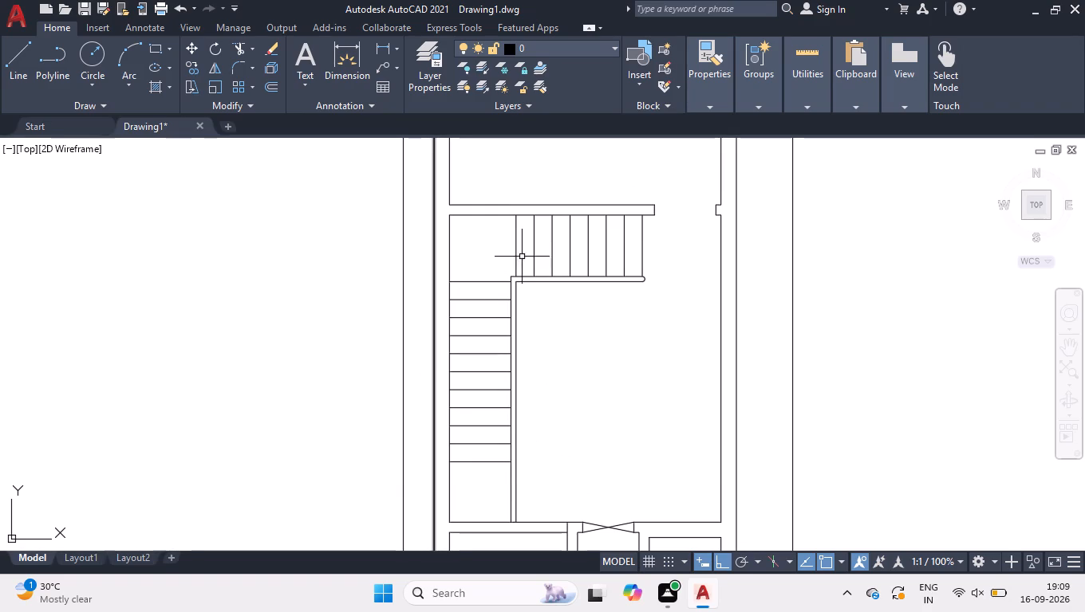
Change the colour of all the stair tread lines in both flights to grey index colour 8.
click(651, 229)
click(504, 250)
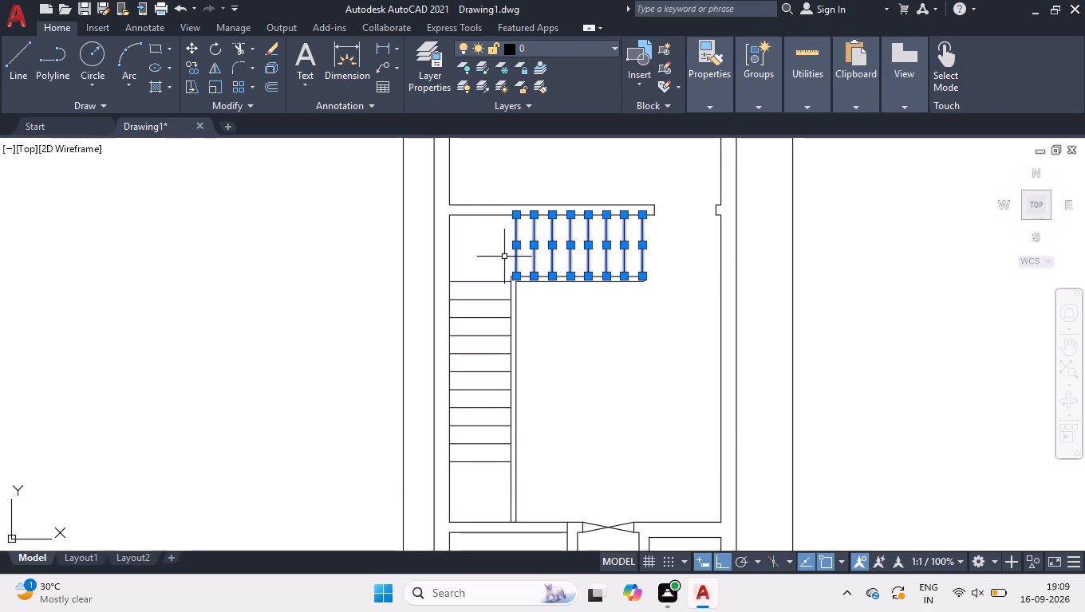
click(499, 265)
click(475, 476)
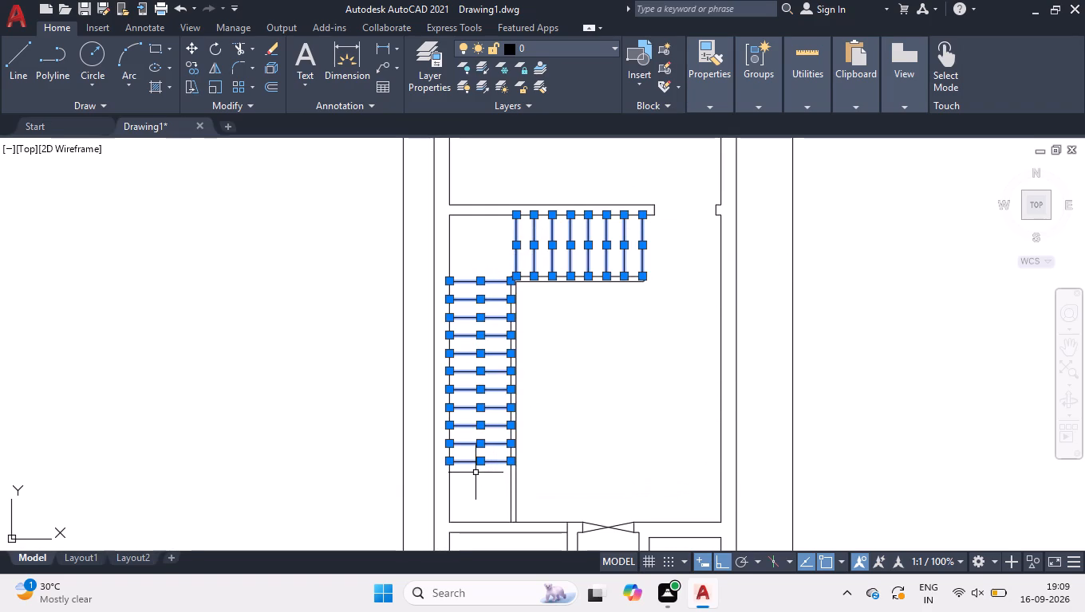
key(ctrl+1)
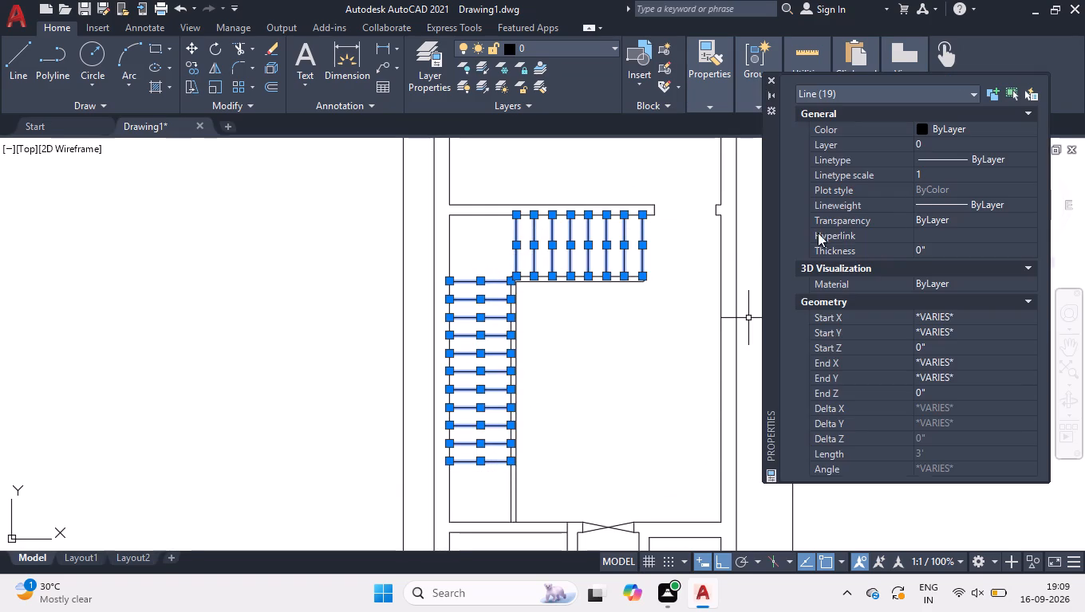
double_click(988, 127)
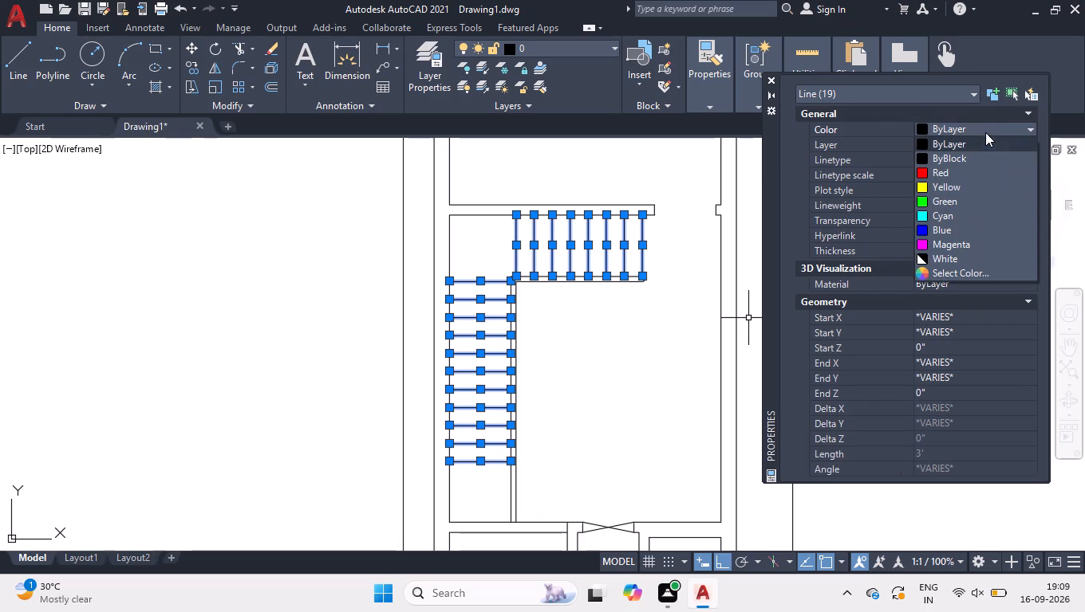
click(933, 278)
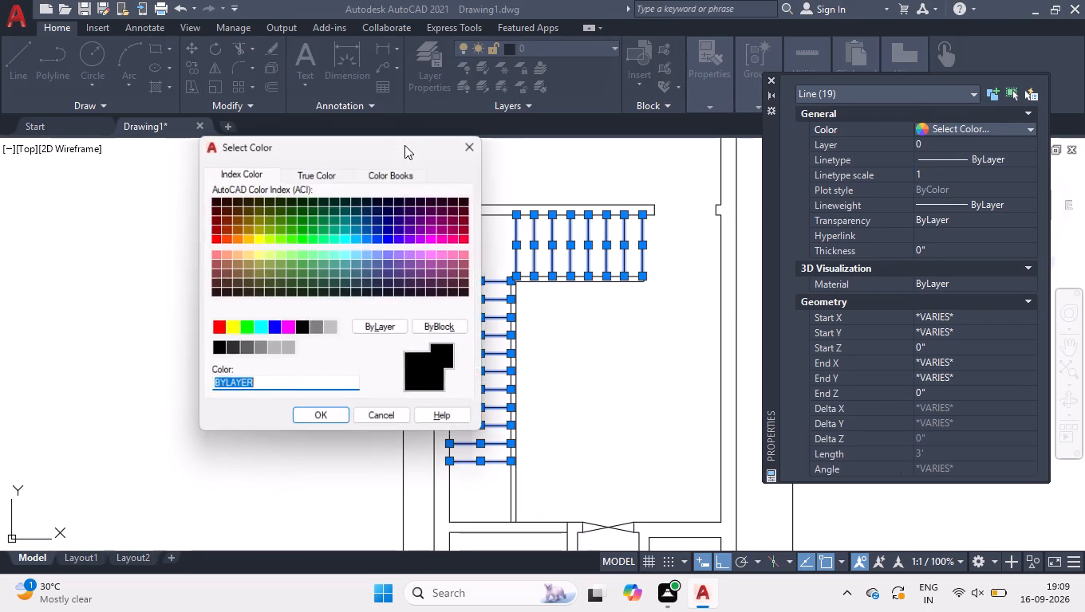
click(311, 330)
click(314, 330)
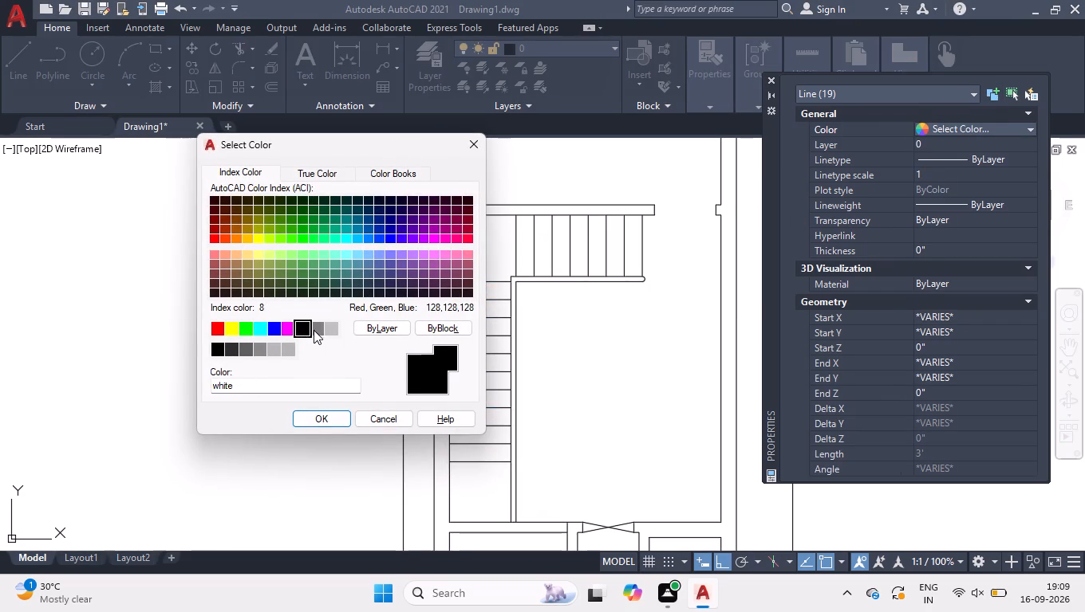
click(311, 422)
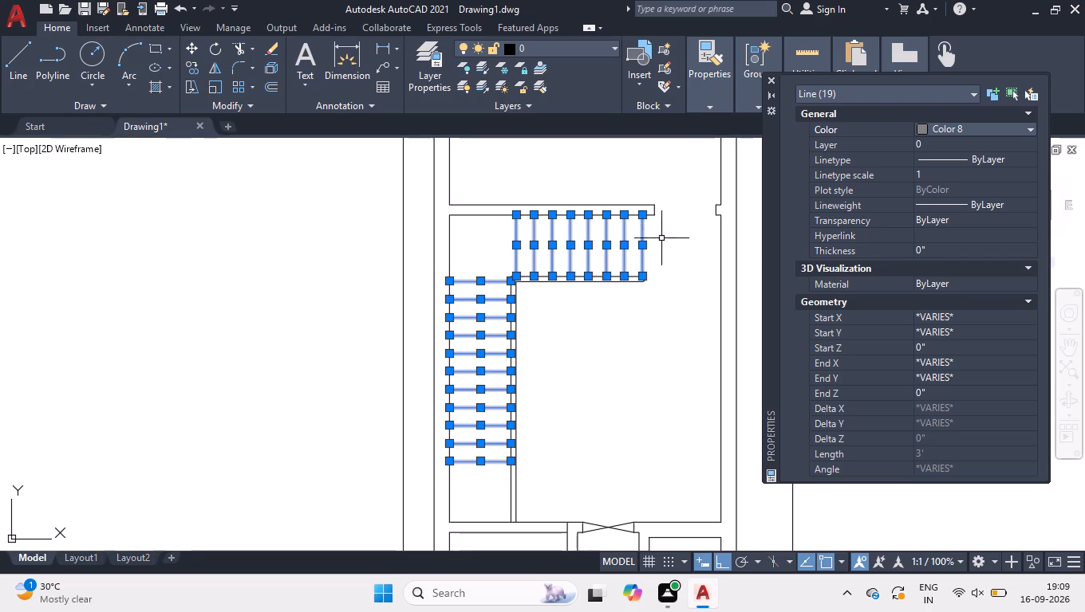
Set the lowest six treads of the vertical flight to linetype ACAD_ISO02W100 with a linetype scale of 0.6.
shift+click(673, 218)
shift+click(504, 245)
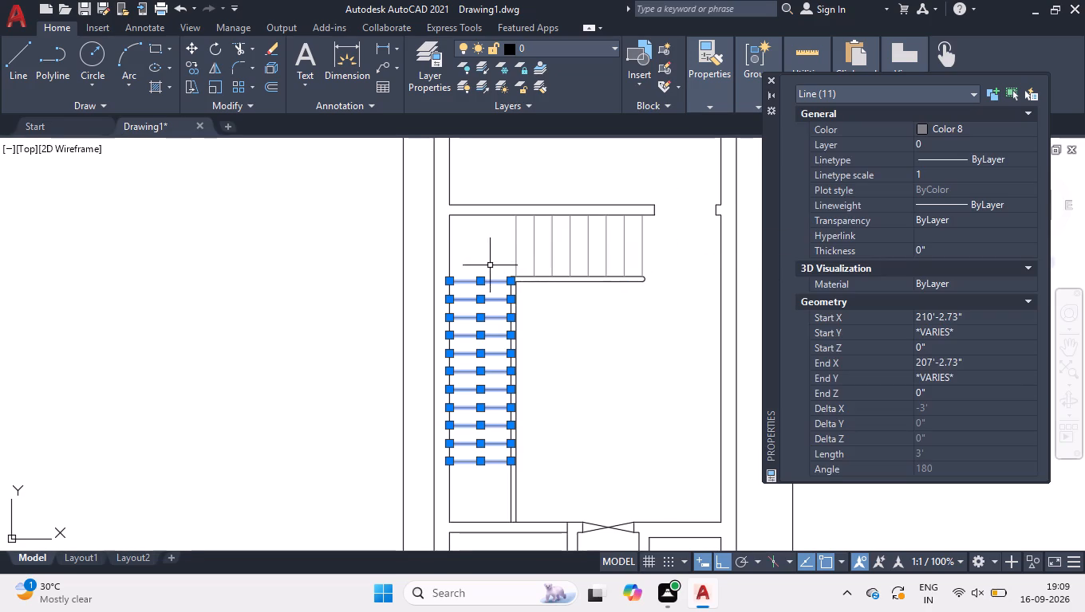
click(499, 276)
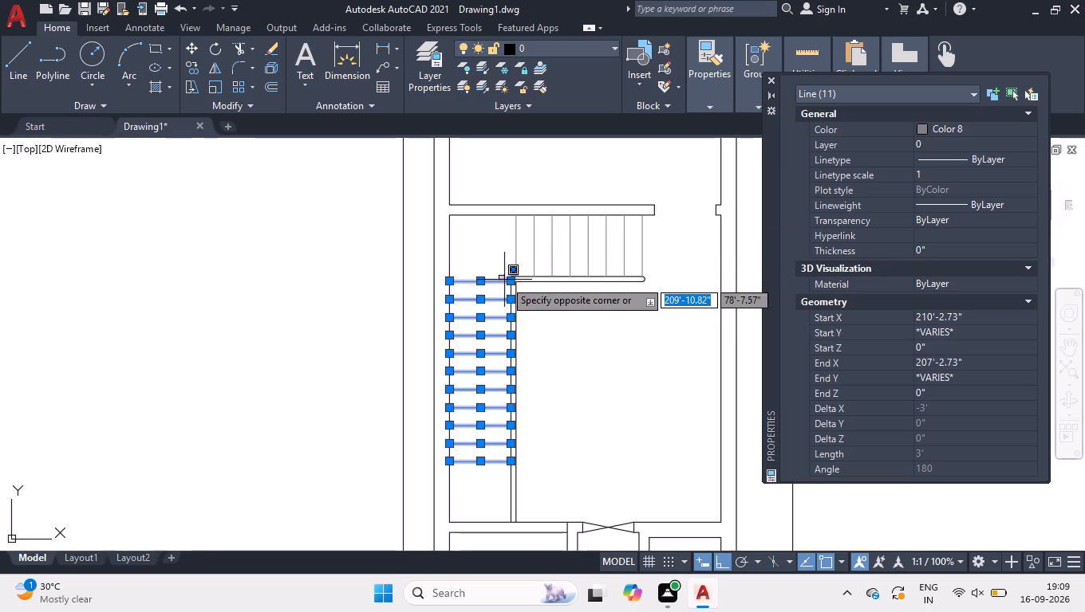
click(505, 277)
shift+click(503, 269)
shift+click(496, 375)
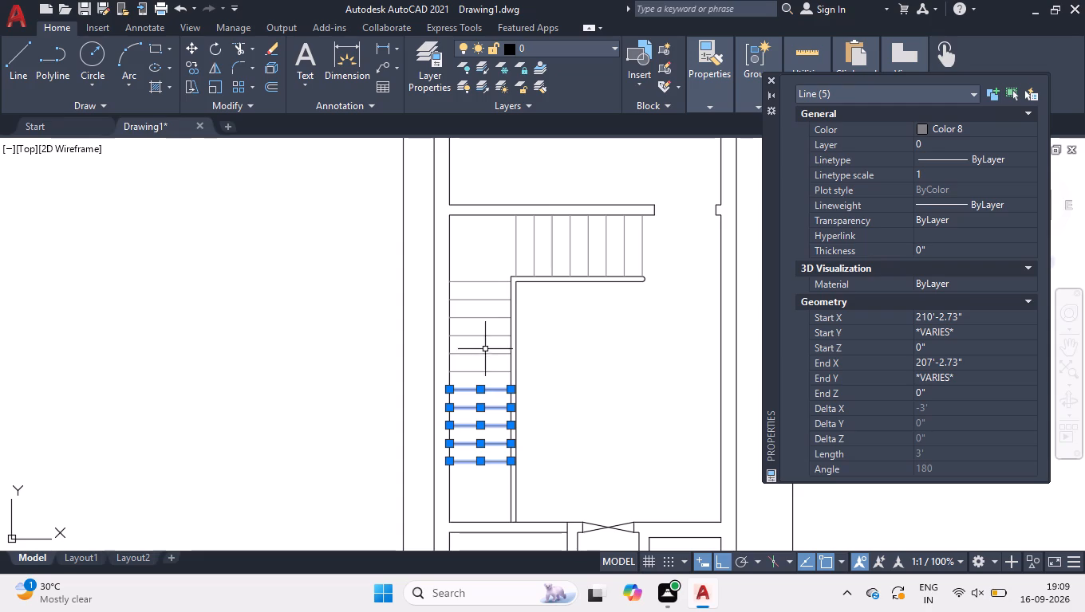
click(468, 371)
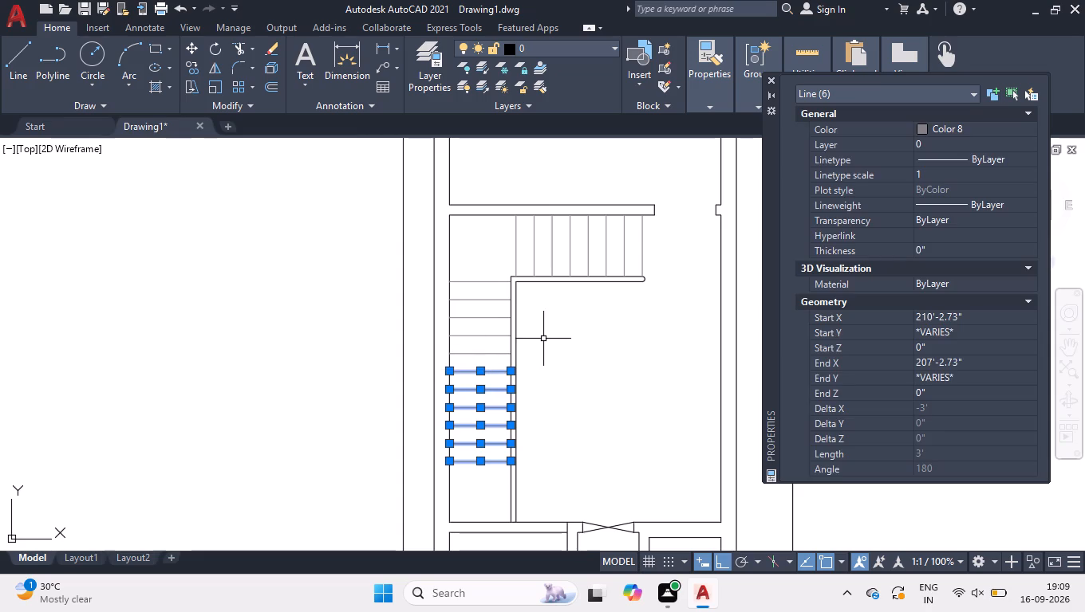
double_click(925, 163)
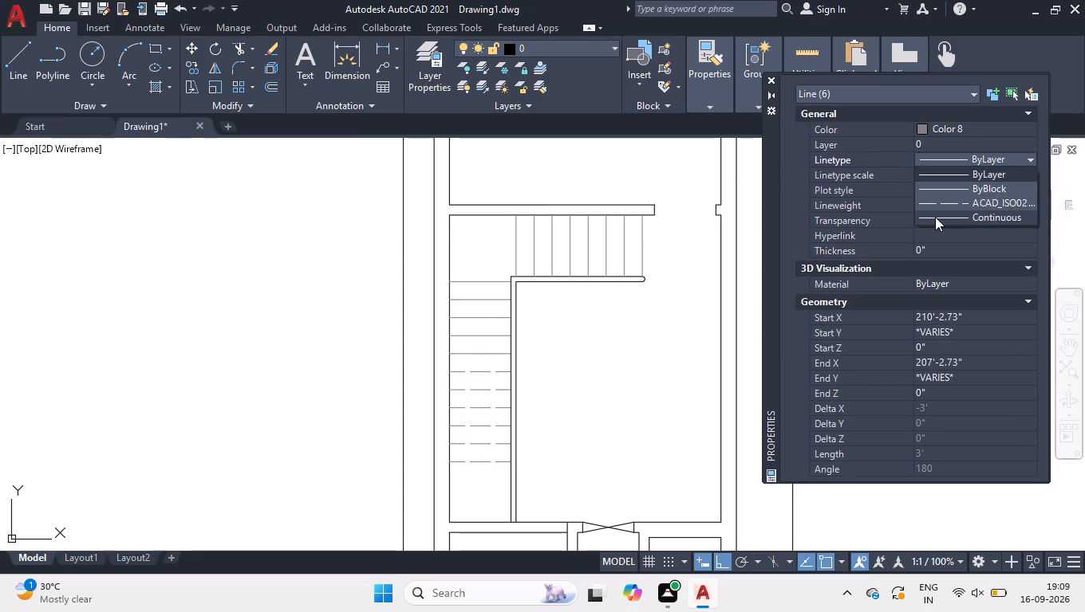
click(942, 207)
click(949, 176)
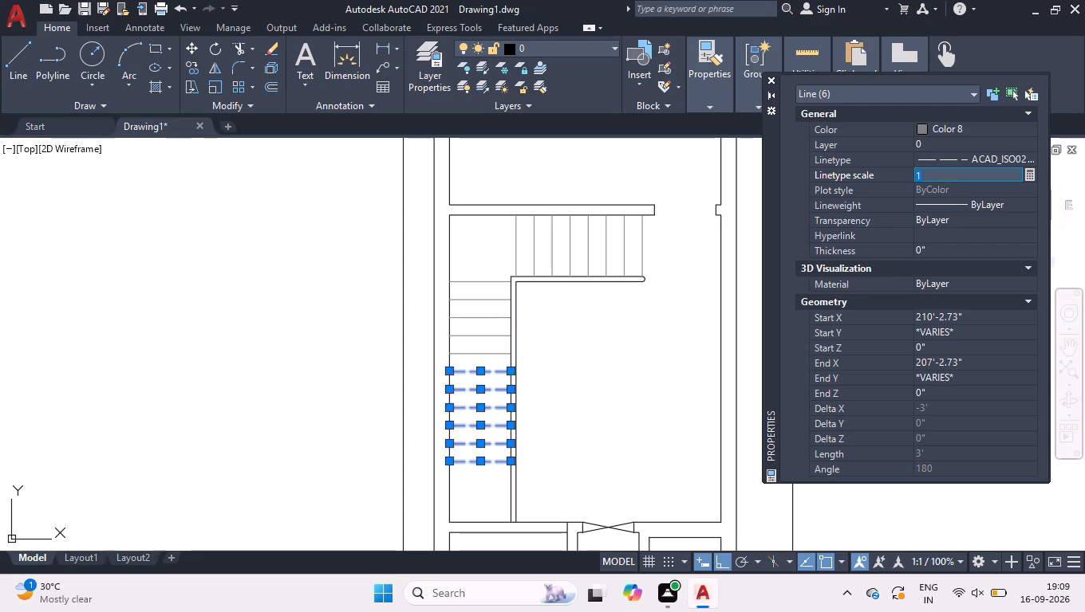
text(0.6)
key(Return)
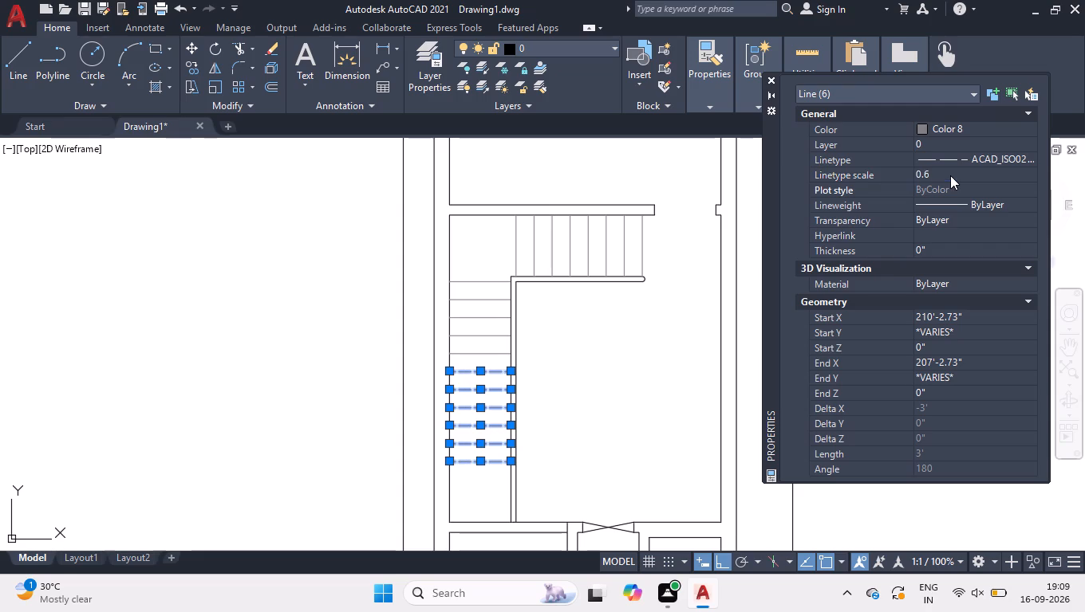
click(774, 80)
right_click(627, 350)
click(669, 456)
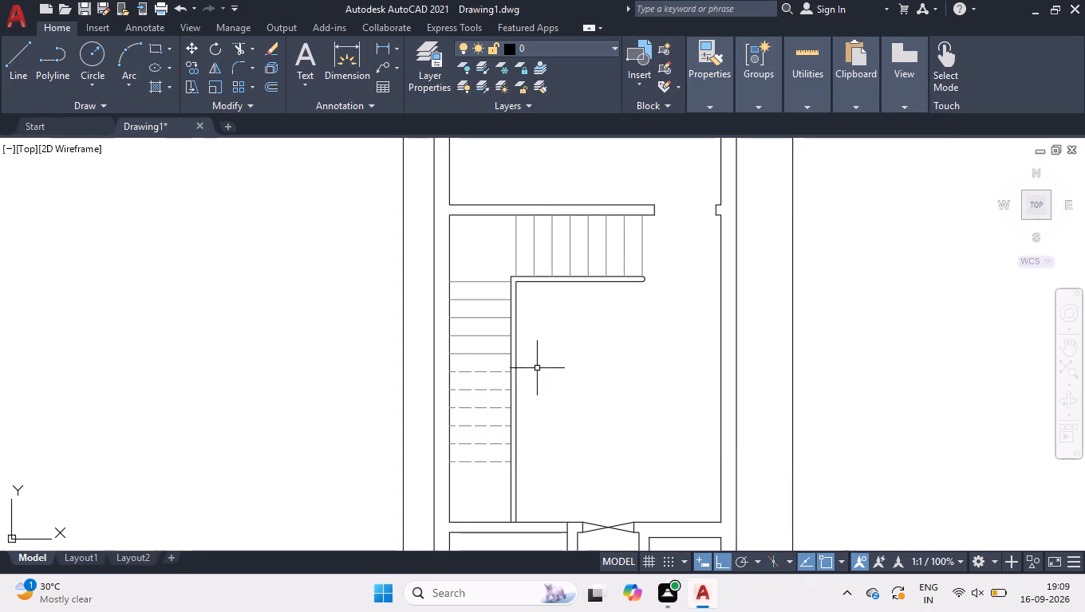
Draw two parallel horizontal lines from the stair partition just below the lowest tread, the lower one about 1'-0.5" long.
scroll(493, 529, up, 2)
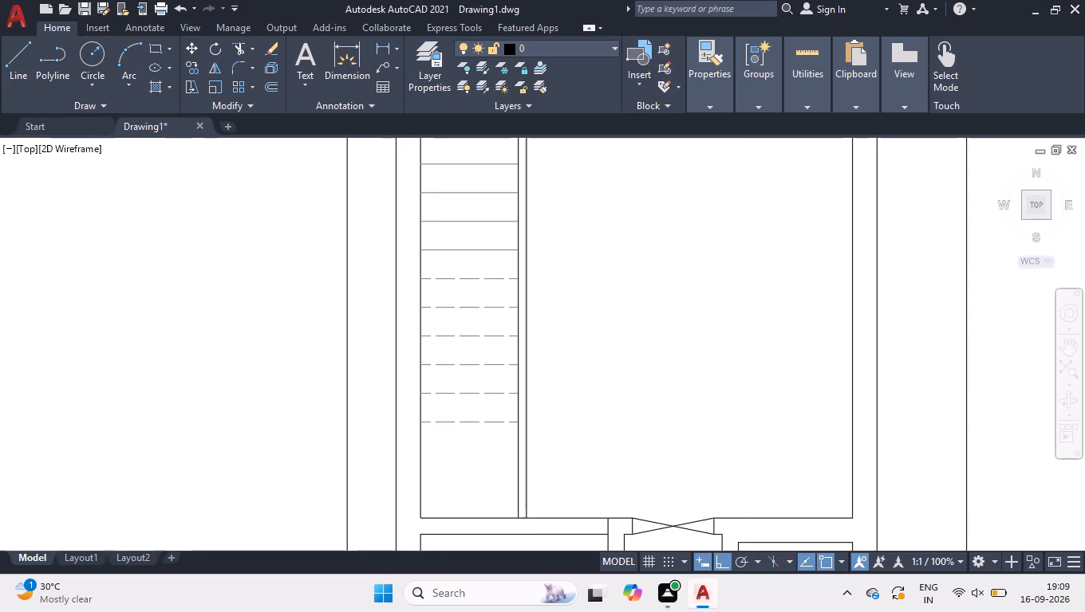
scroll(493, 529, up, 1)
key(l)
key(Return)
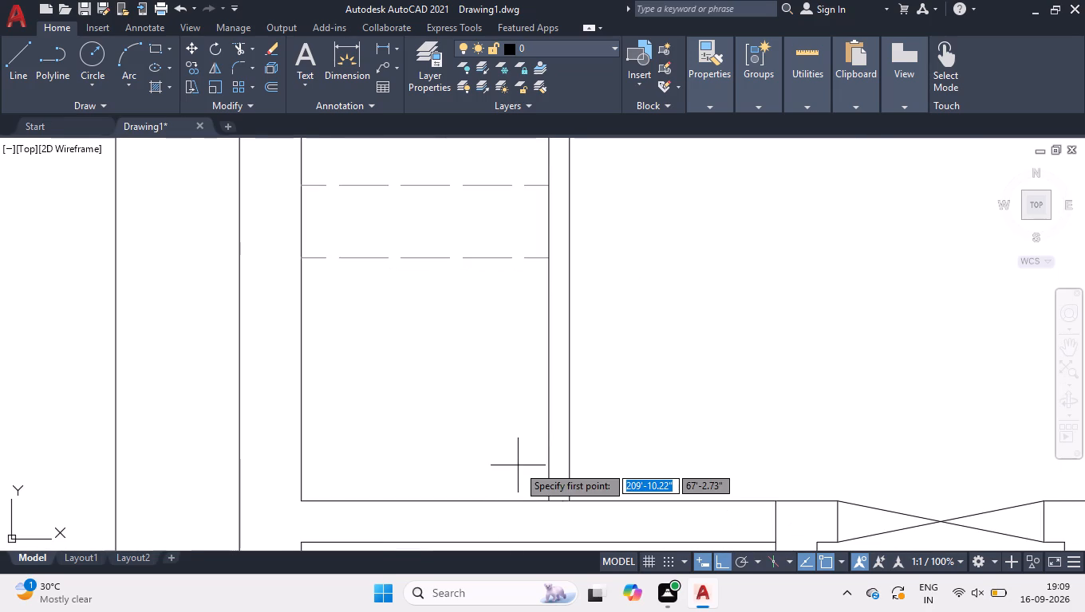
click(549, 296)
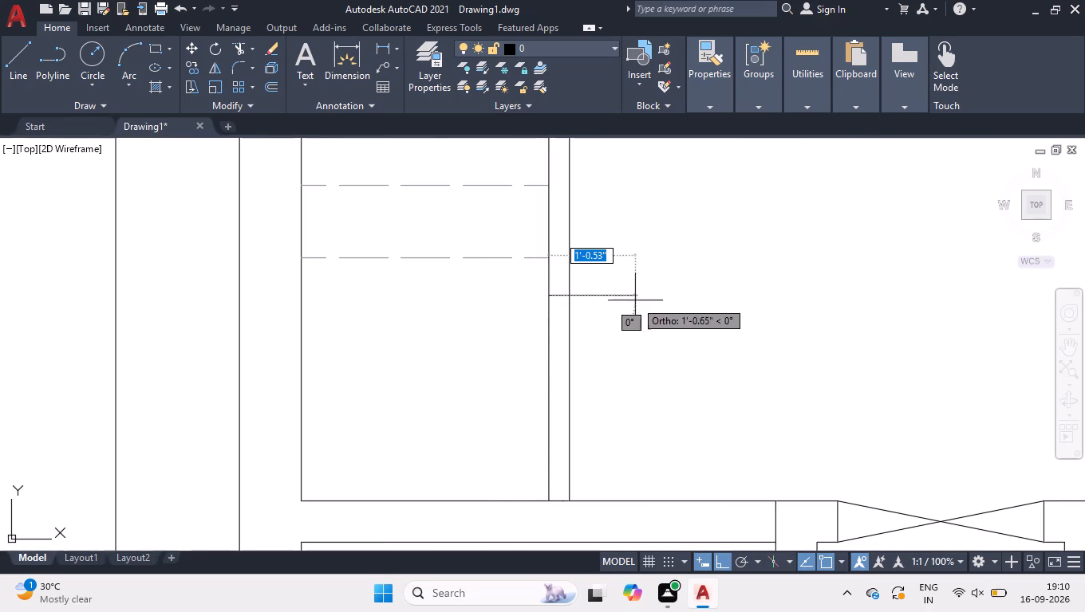
click(634, 296)
key(space)
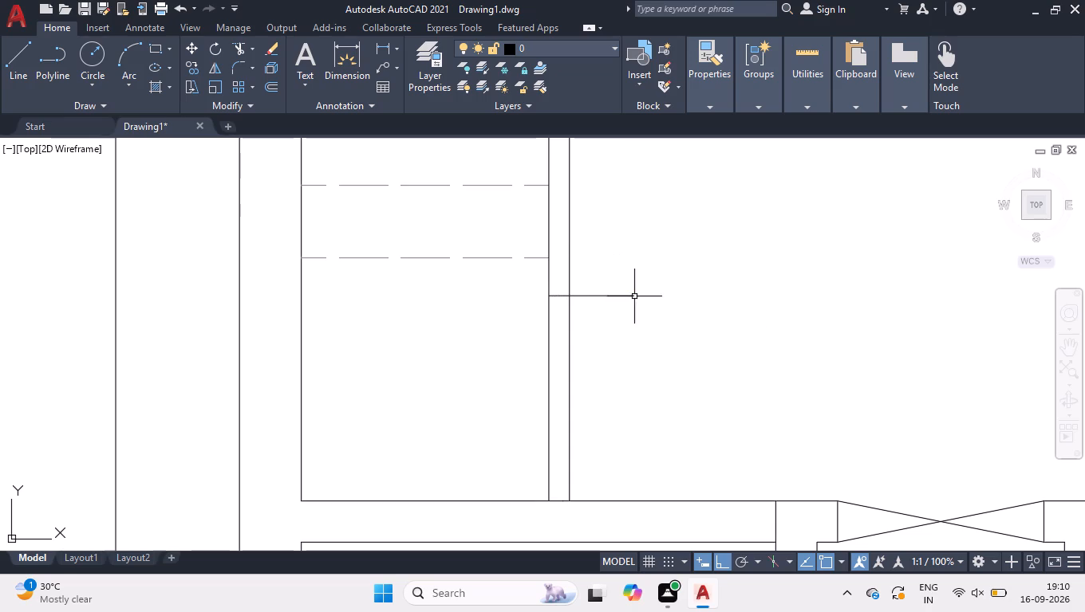
key(space)
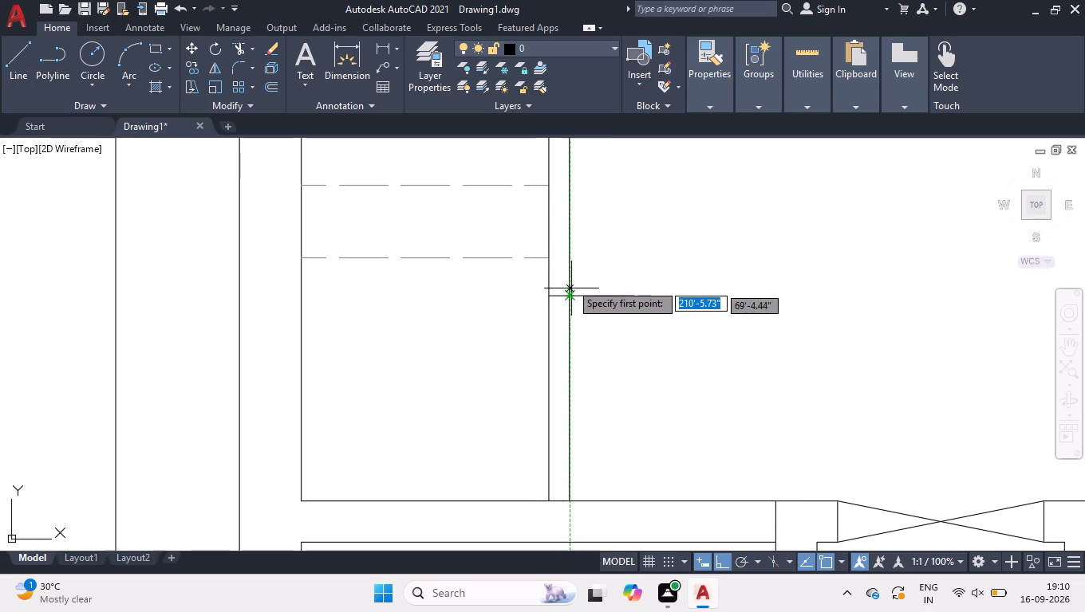
click(571, 269)
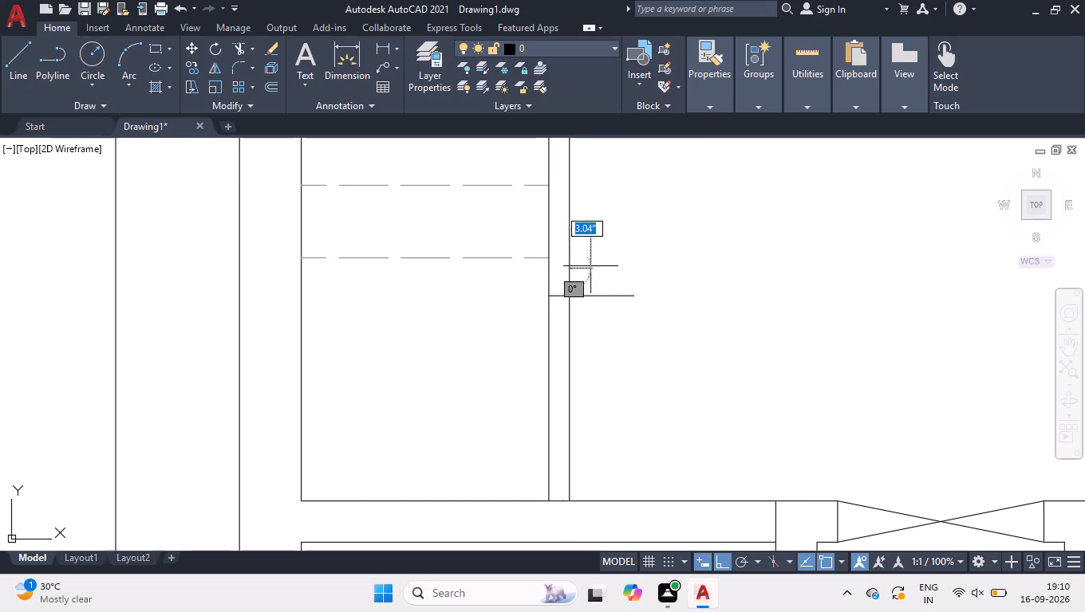
click(634, 267)
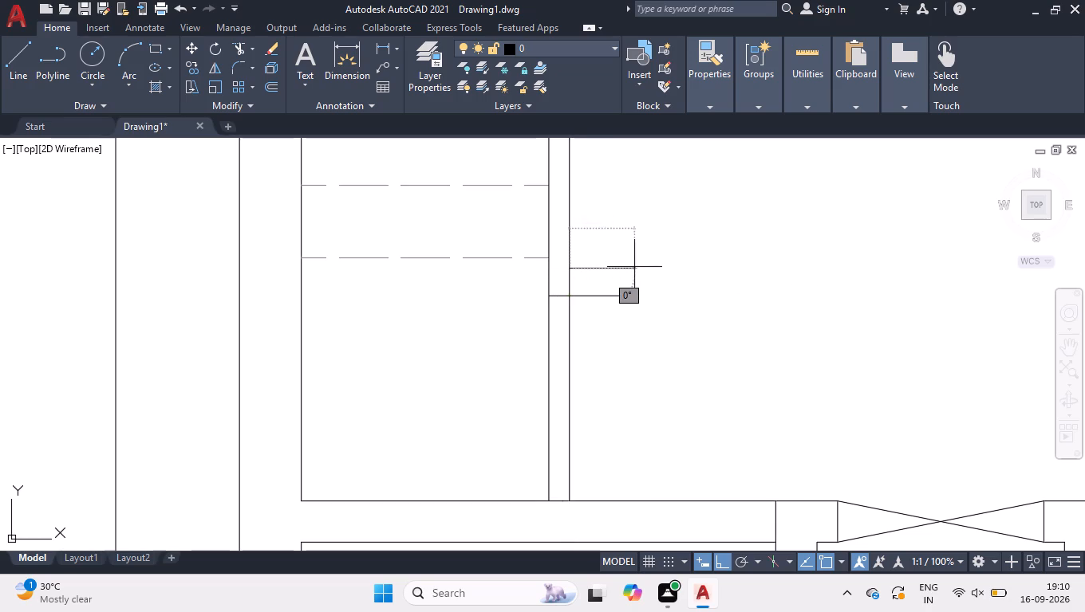
key(space)
Trim the partition's room-side line between the two new horizontals and its stair-side line below the lower one.
text(TR)
key(space)
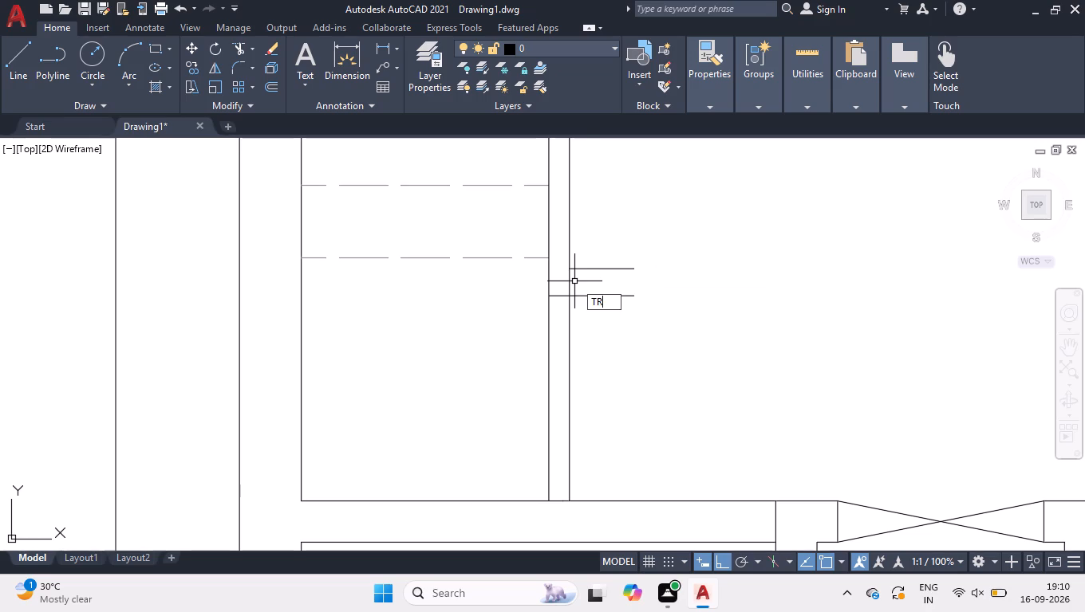
click(574, 281)
click(566, 284)
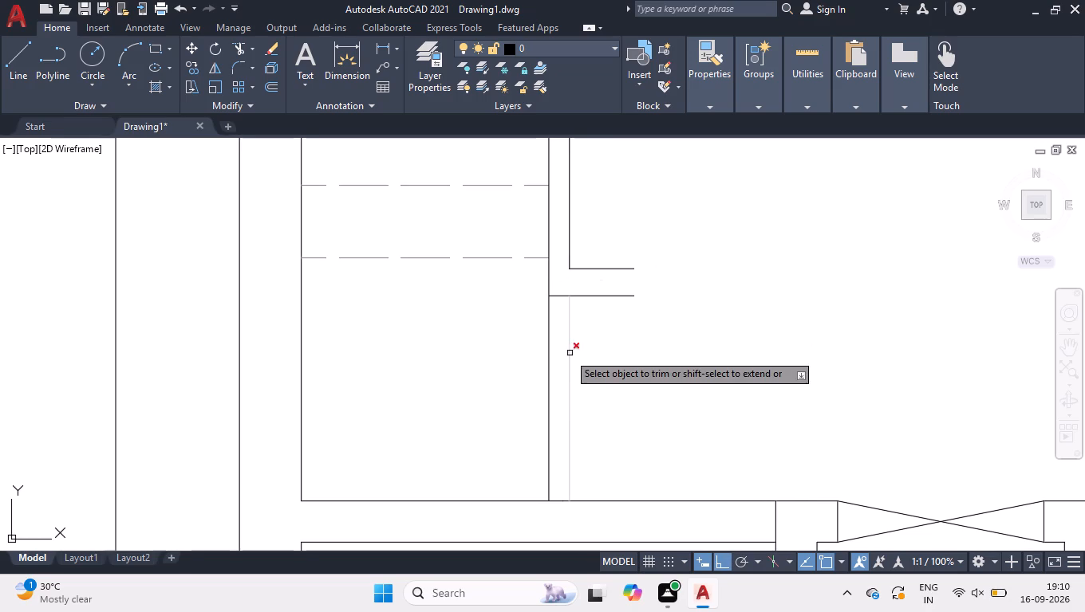
click(557, 354)
click(542, 369)
key(space)
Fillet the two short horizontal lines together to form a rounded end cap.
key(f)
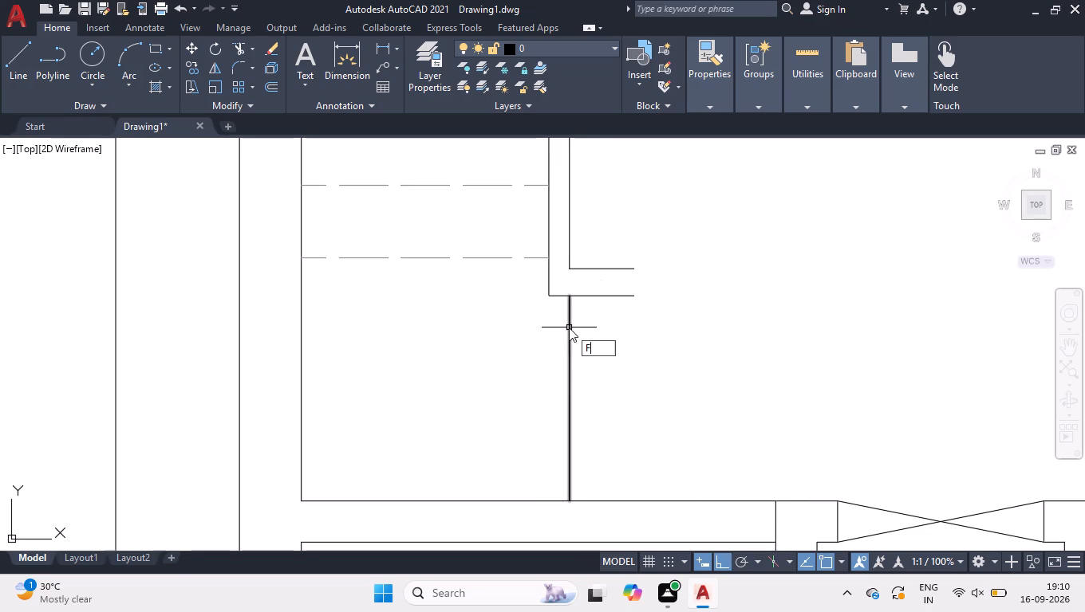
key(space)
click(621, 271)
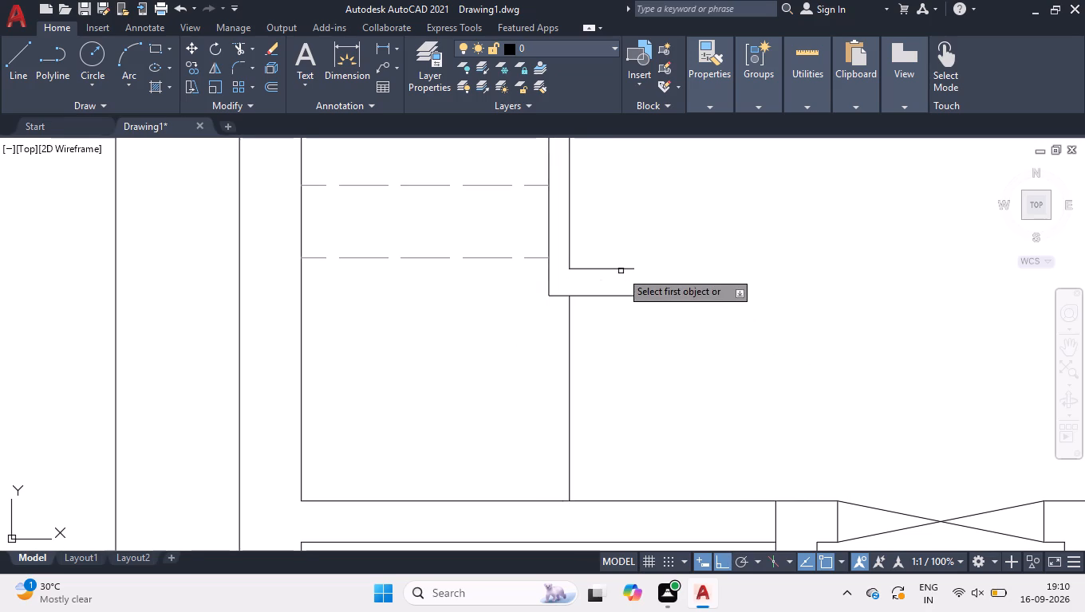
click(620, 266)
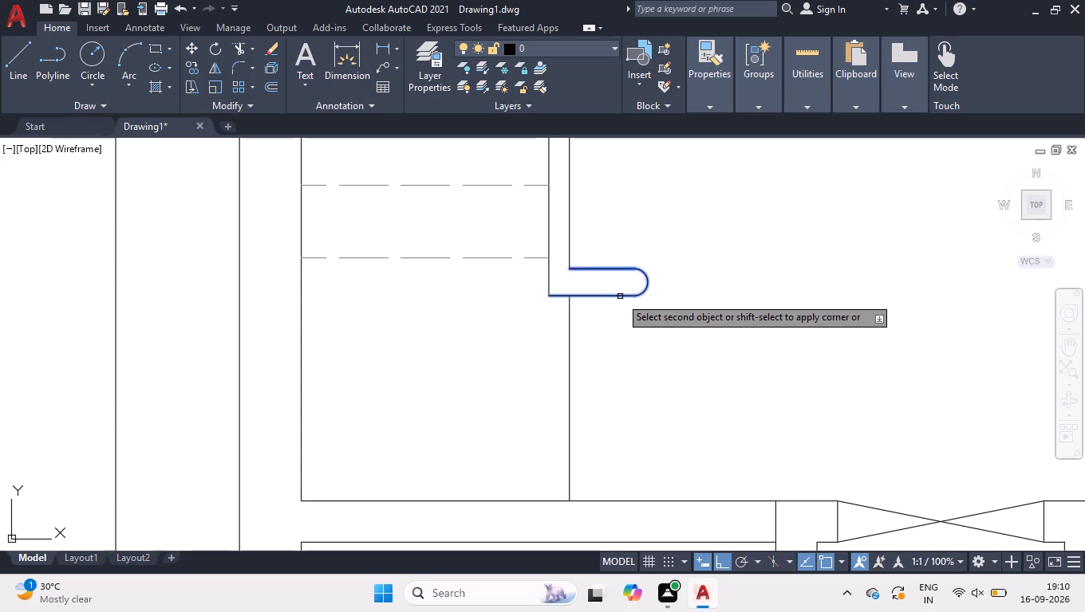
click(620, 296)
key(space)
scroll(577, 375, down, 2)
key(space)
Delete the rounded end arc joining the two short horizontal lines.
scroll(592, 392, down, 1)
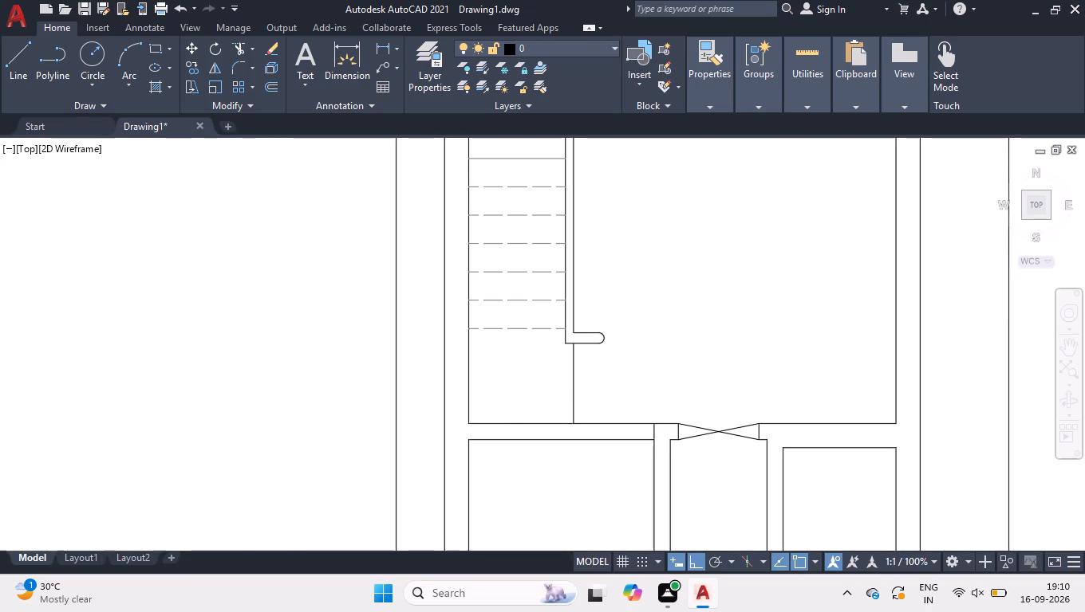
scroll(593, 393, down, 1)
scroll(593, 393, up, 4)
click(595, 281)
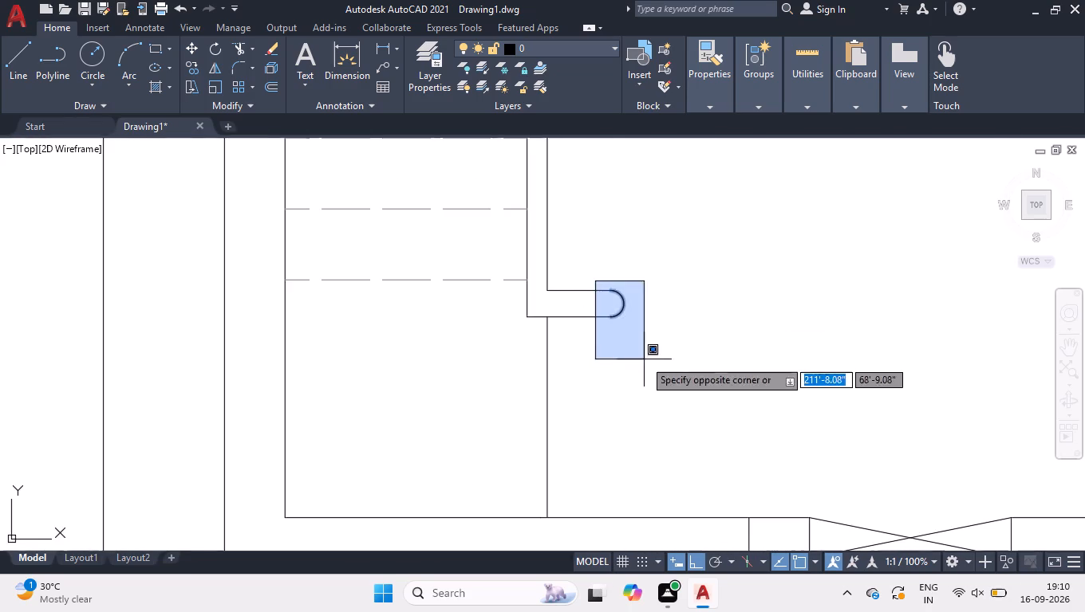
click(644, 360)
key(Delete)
Shorten both horizontal lines beside the partition so their free ends align vertically, closer to the partition.
scroll(517, 315, up, 1)
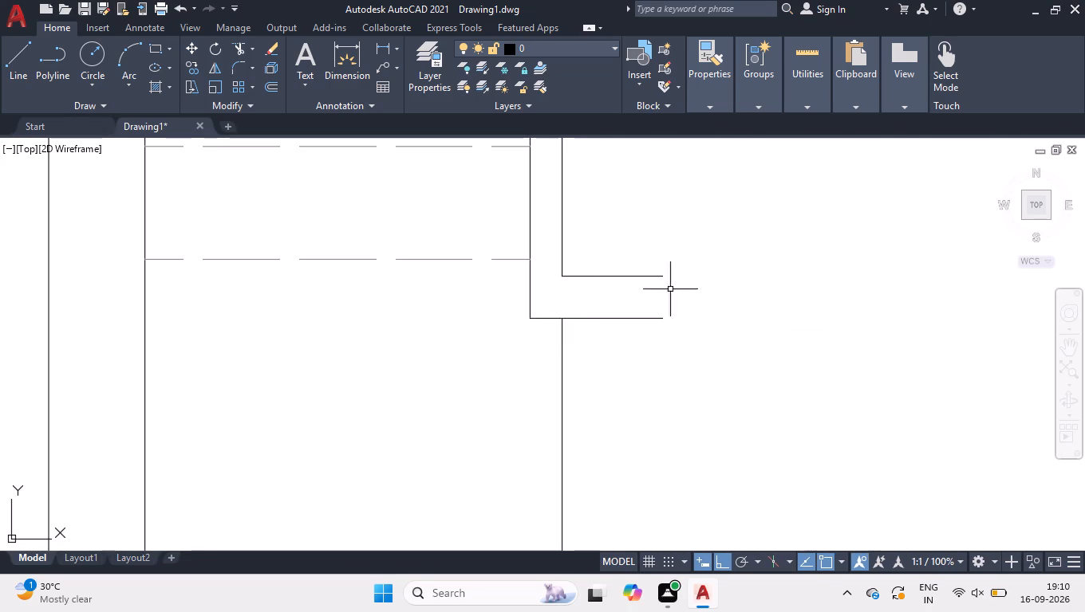
drag(684, 268, 662, 283)
click(616, 351)
scroll(620, 308, up, 2)
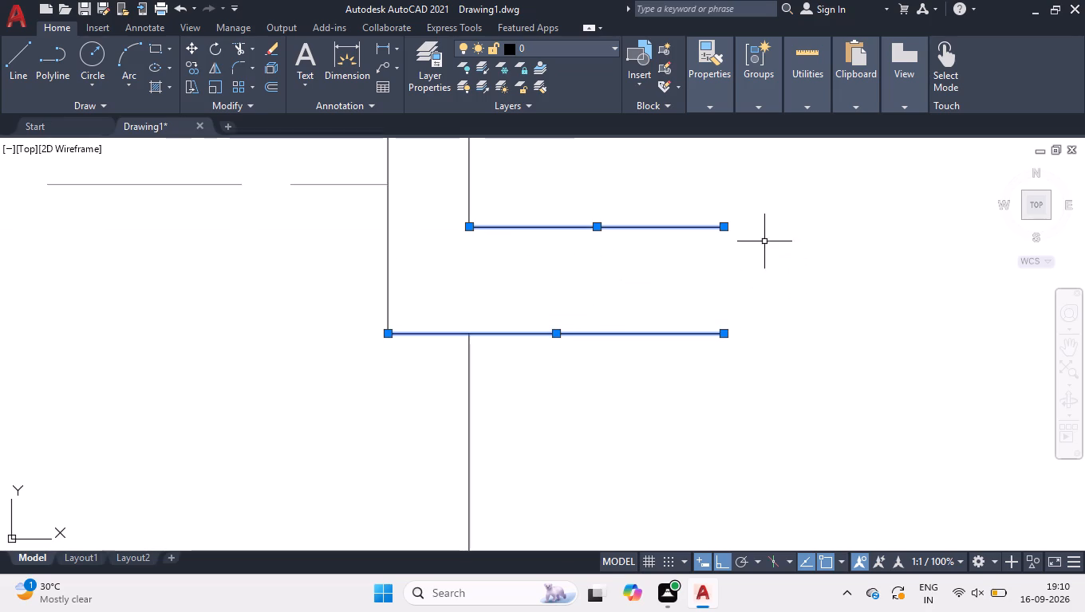
click(724, 229)
click(630, 237)
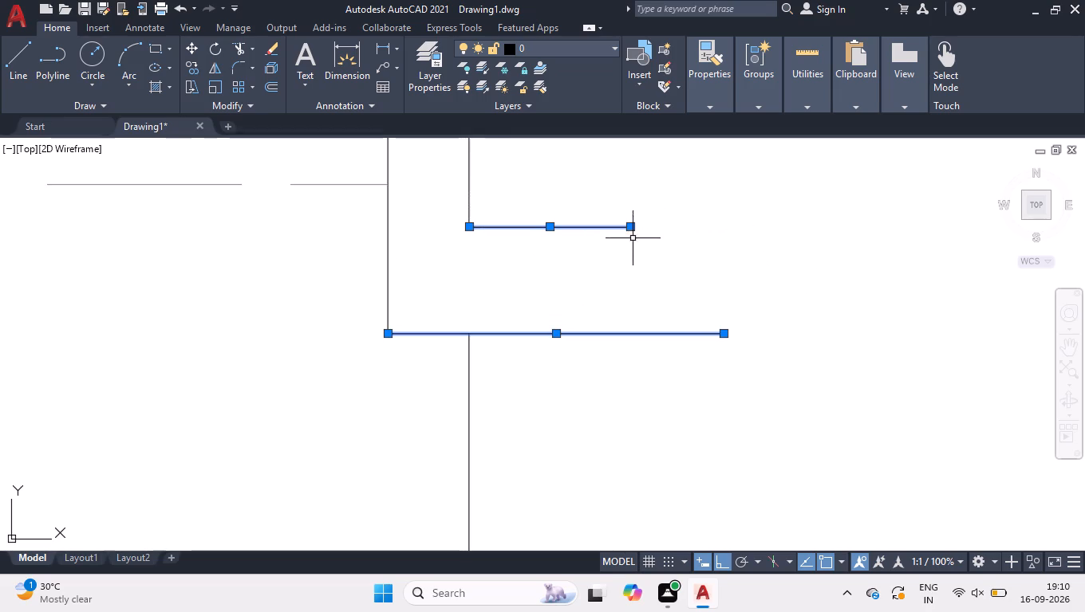
click(723, 332)
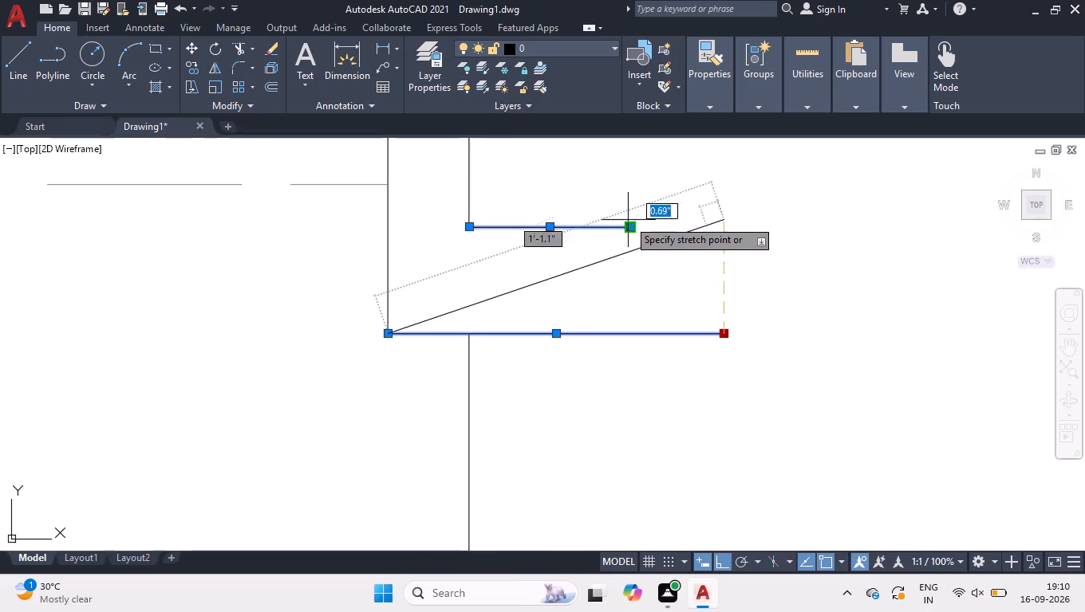
click(633, 301)
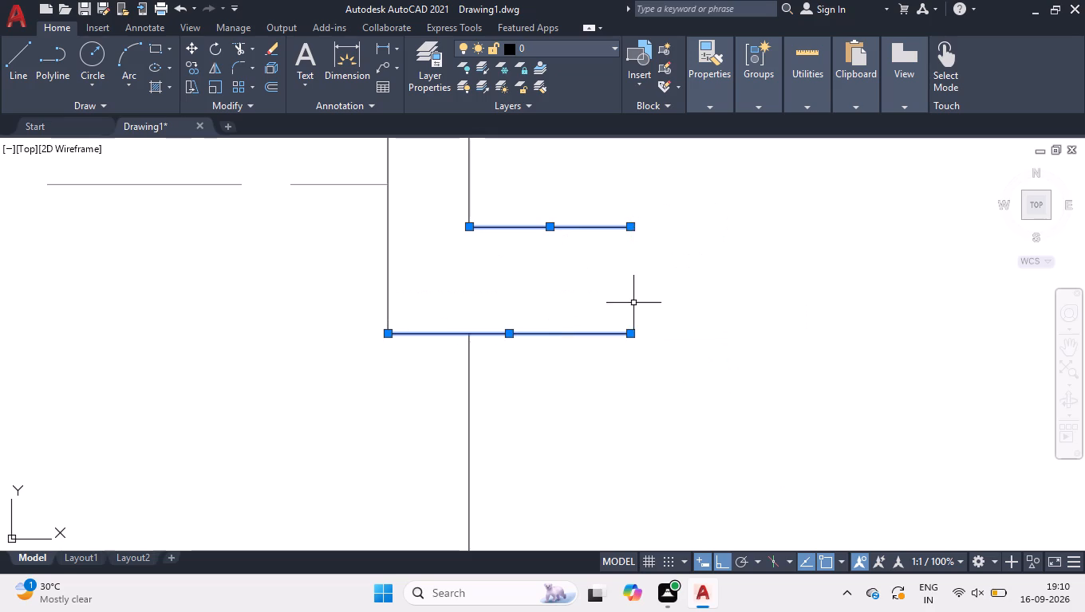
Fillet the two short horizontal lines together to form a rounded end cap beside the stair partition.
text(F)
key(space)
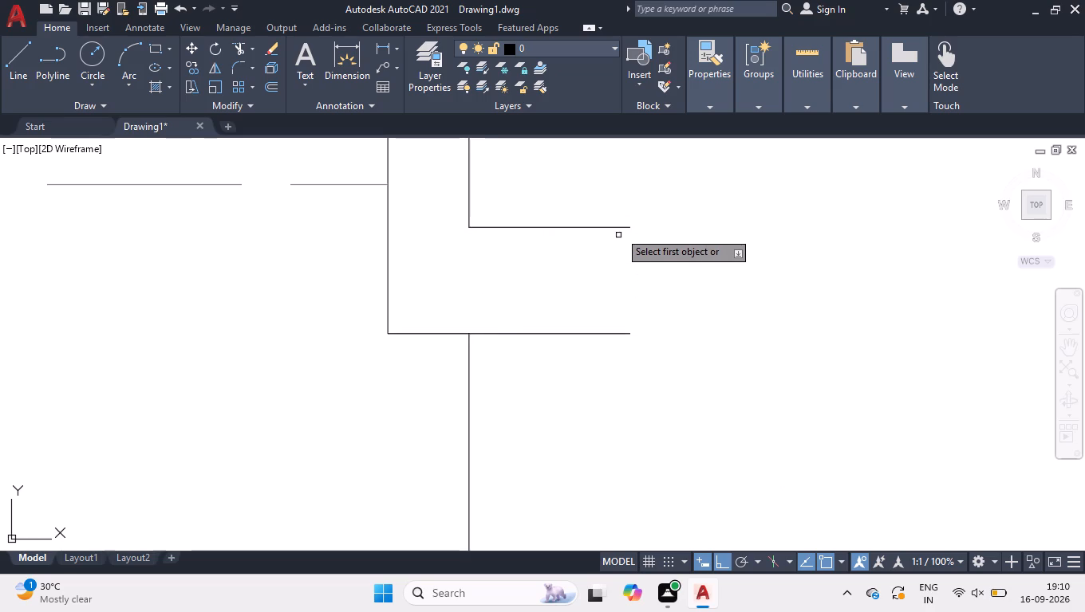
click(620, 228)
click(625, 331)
Measure the width between the short horizontal lines and their lengths at the rounded partition end.
scroll(625, 331, down, 2)
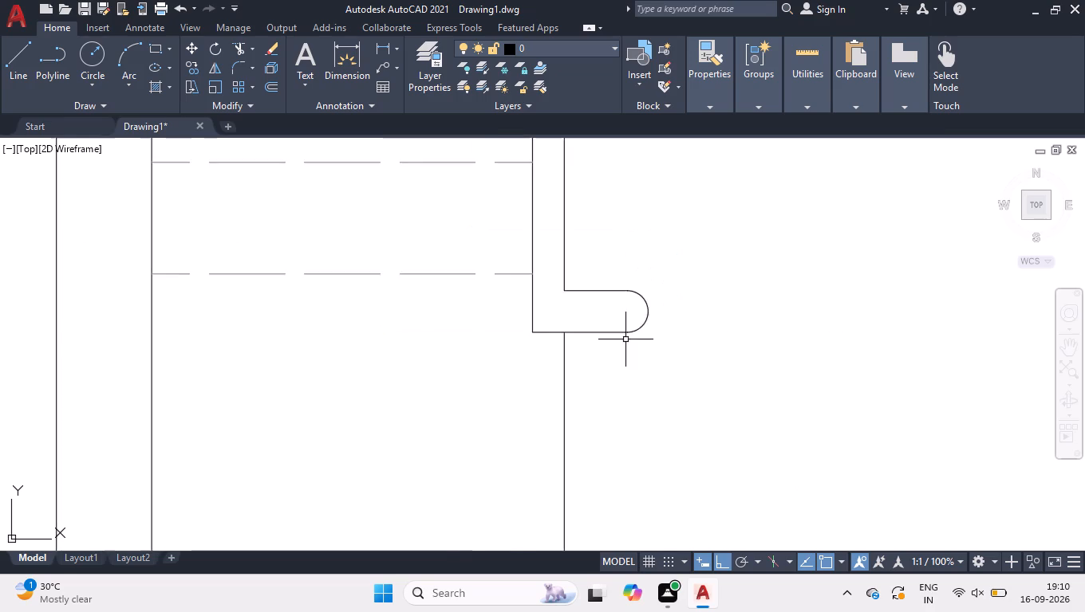
scroll(625, 339, down, 3)
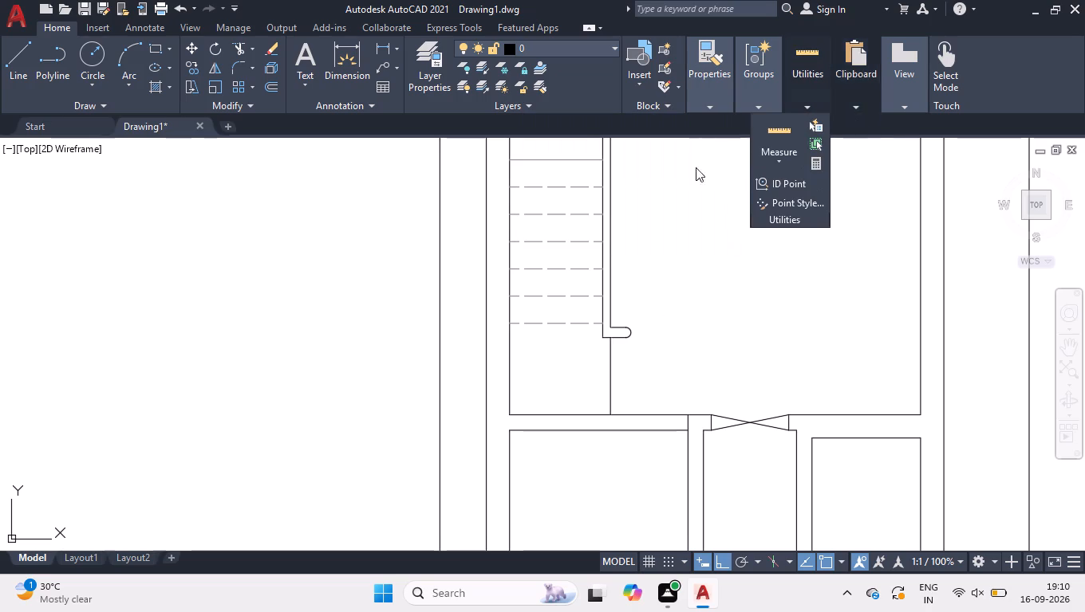
scroll(625, 312, up, 5)
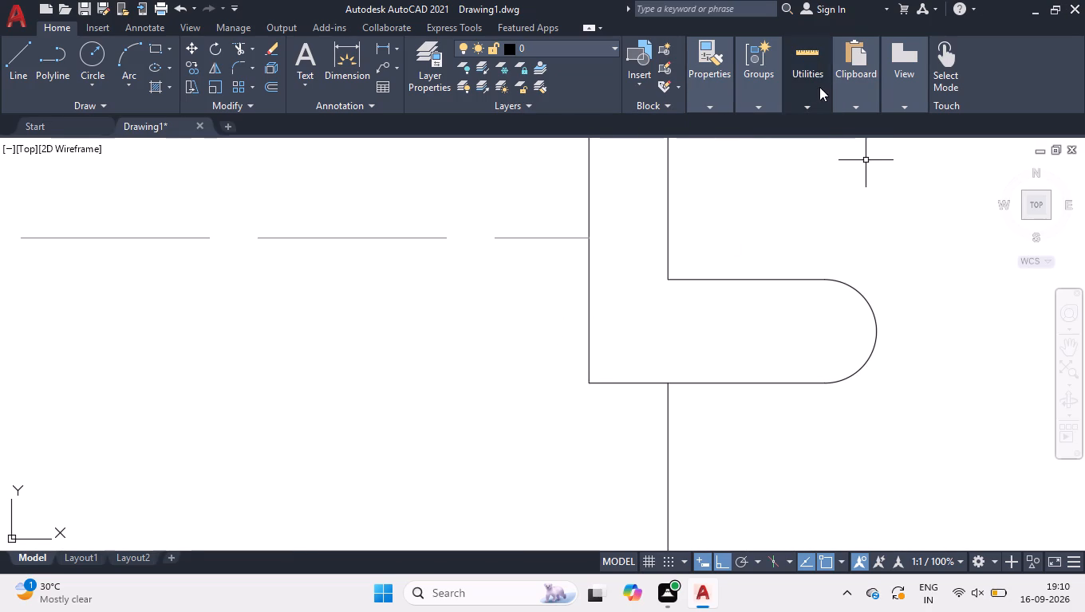
click(766, 135)
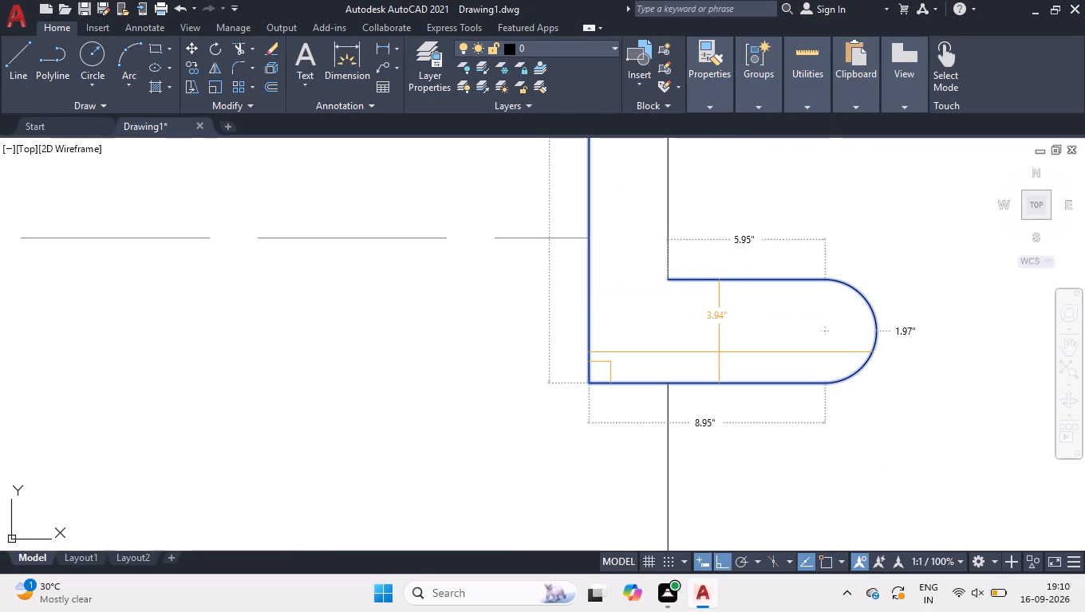
key(Return)
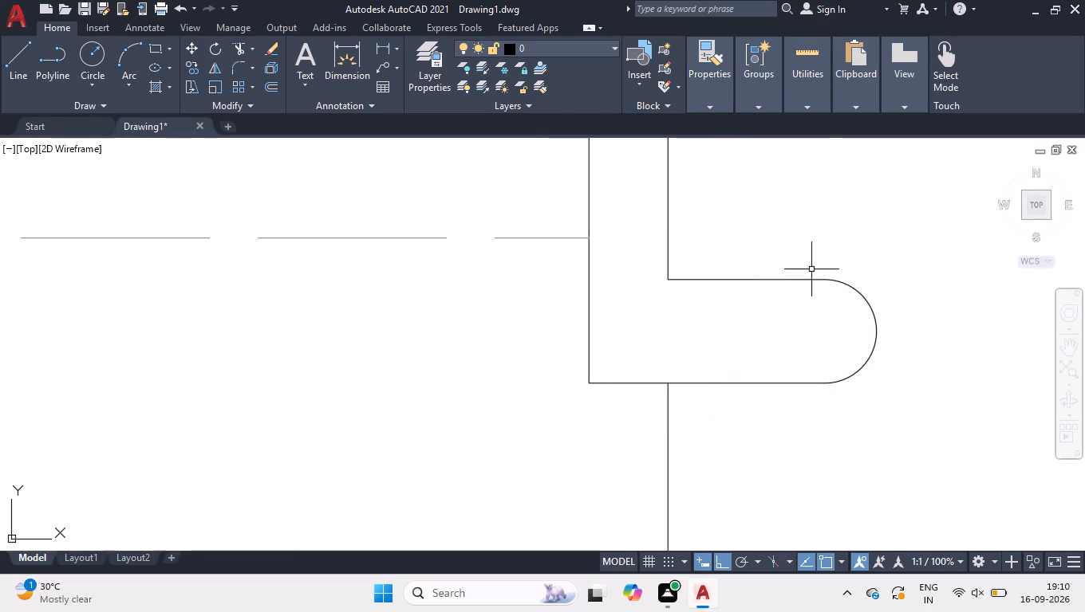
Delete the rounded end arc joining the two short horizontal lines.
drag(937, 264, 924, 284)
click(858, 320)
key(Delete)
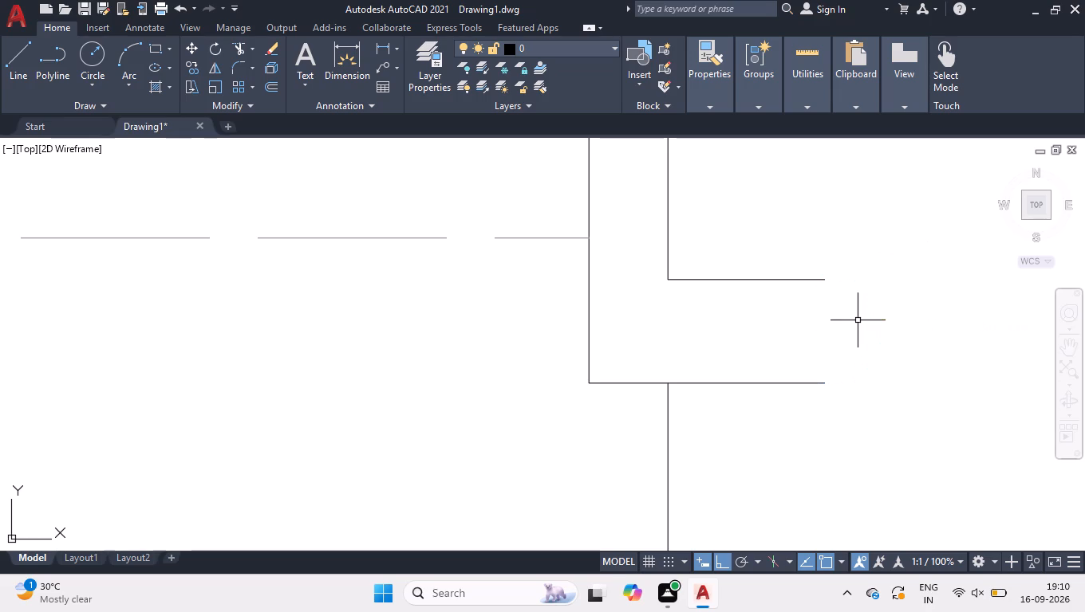
Move the upper short horizontal line 1.94" straight down toward the lower one.
click(839, 256)
click(777, 343)
scroll(683, 297, up, 1)
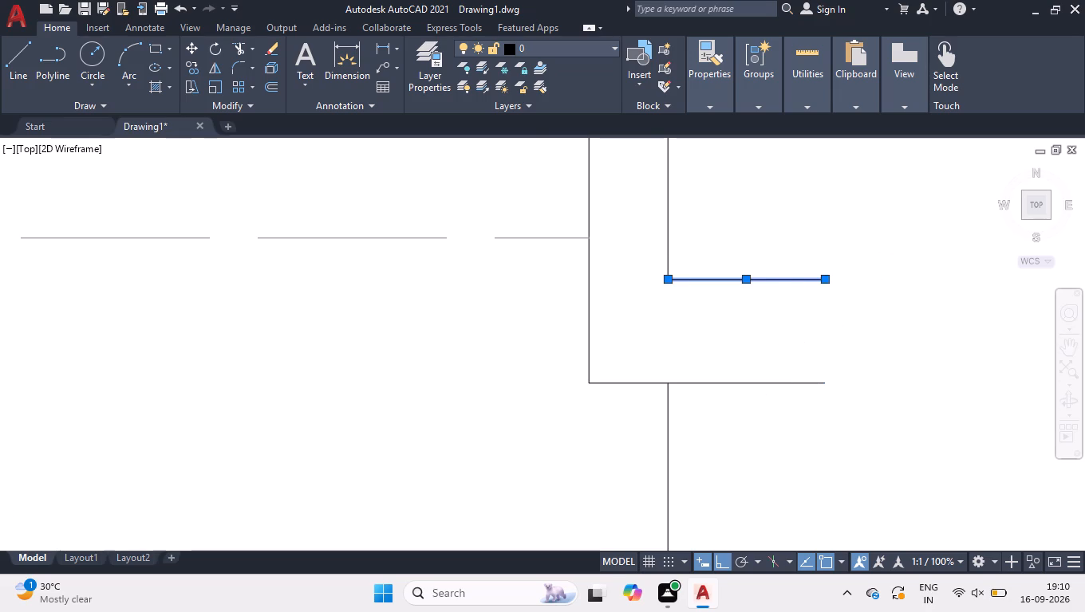
click(779, 270)
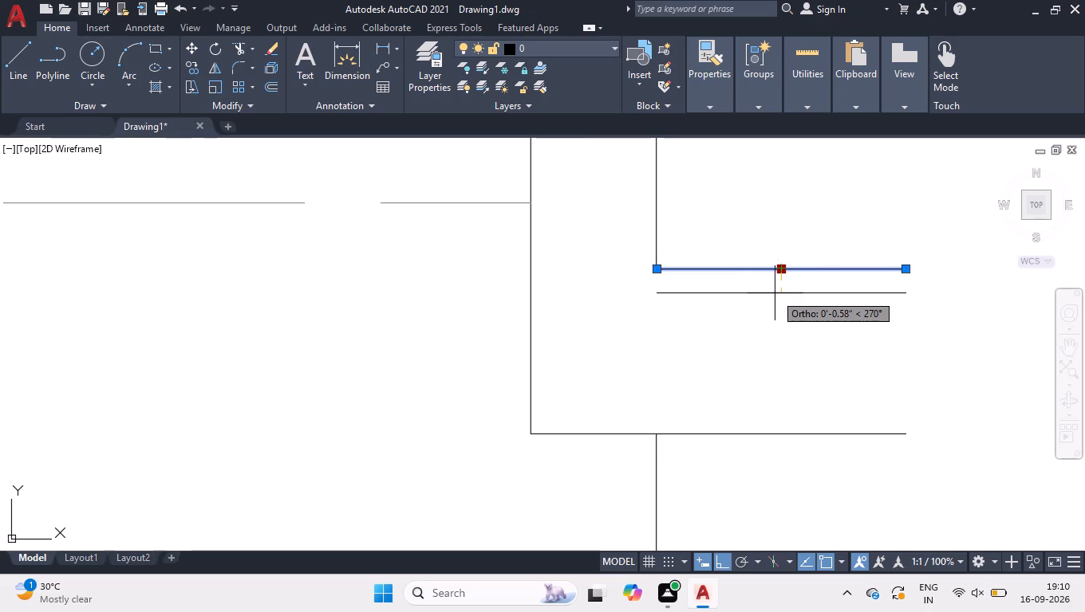
text(1.94)
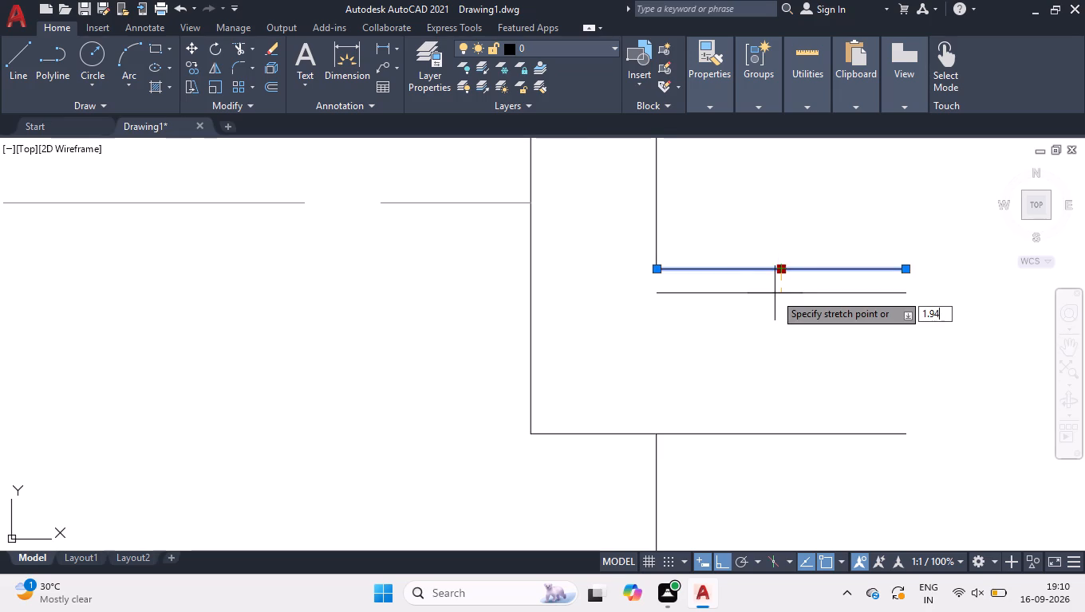
key(Return)
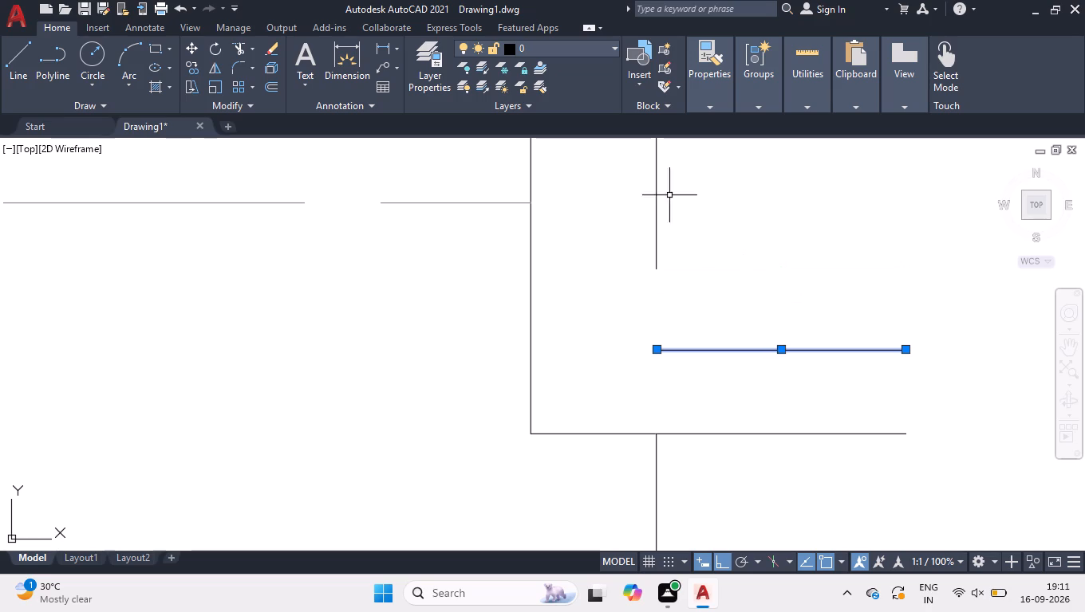
Stretch the partition's room-side line down to meet the end of the lowered horizontal line.
click(669, 195)
click(601, 229)
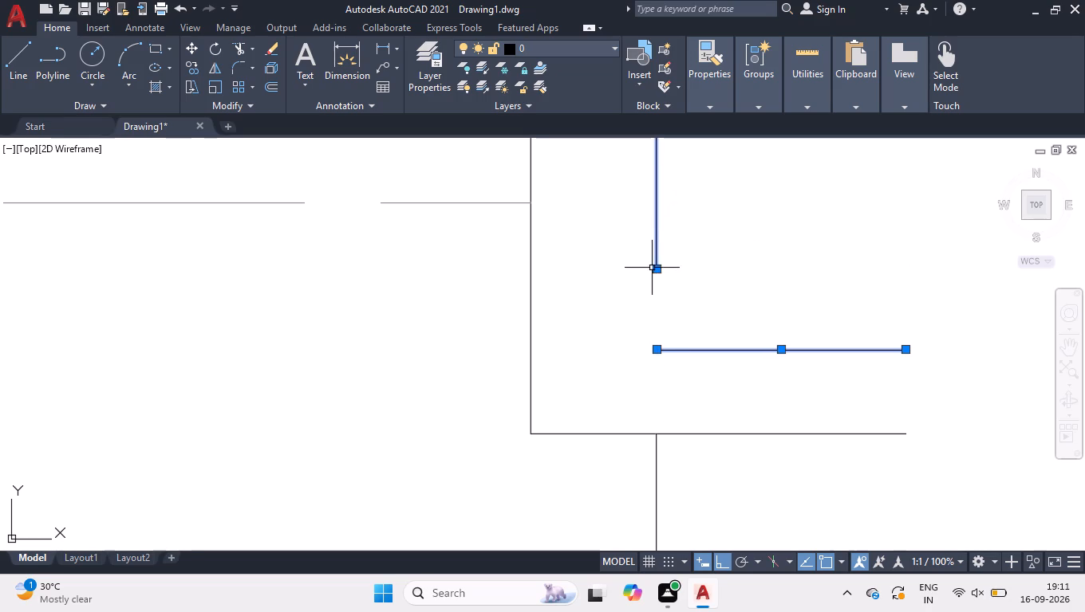
drag(654, 266, 656, 273)
click(656, 353)
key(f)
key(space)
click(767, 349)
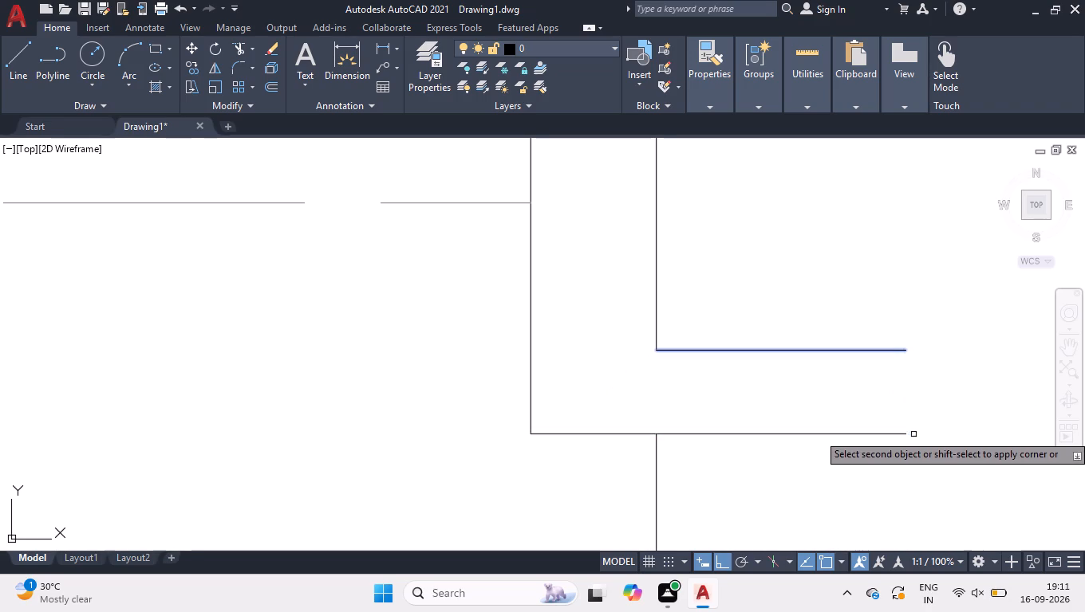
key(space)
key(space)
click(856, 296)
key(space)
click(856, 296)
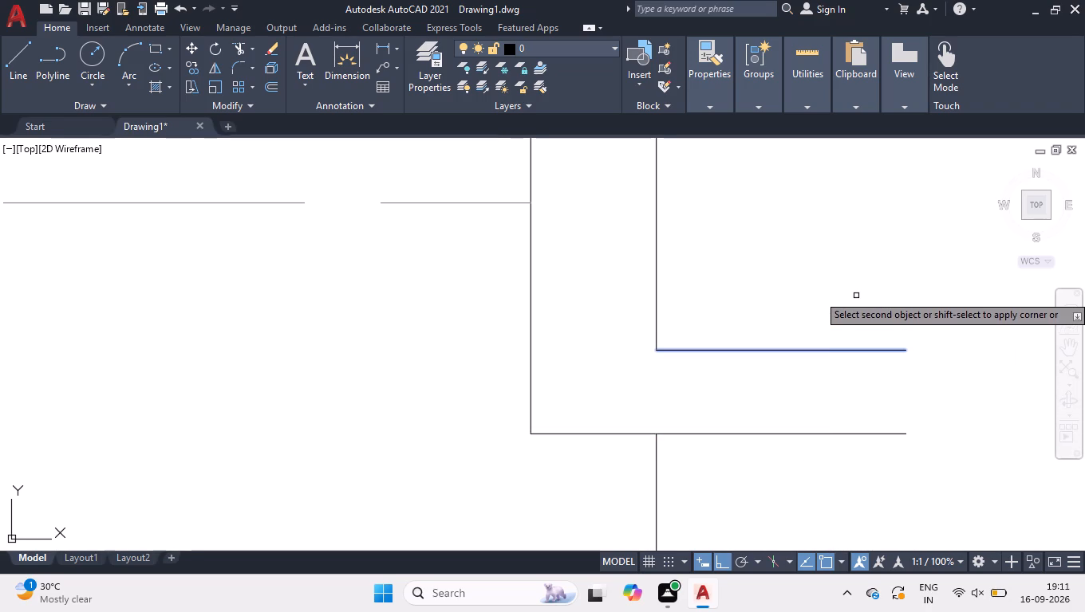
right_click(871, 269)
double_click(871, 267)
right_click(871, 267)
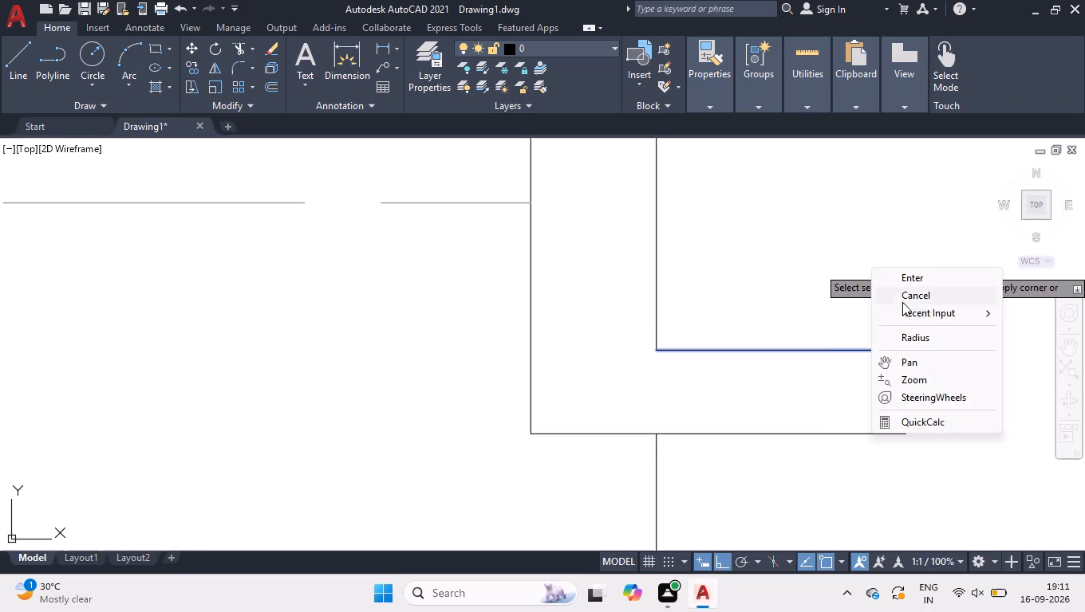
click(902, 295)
Fillet the free ends of the two closer horizontal lines together to form a rounded end cap.
key(f)
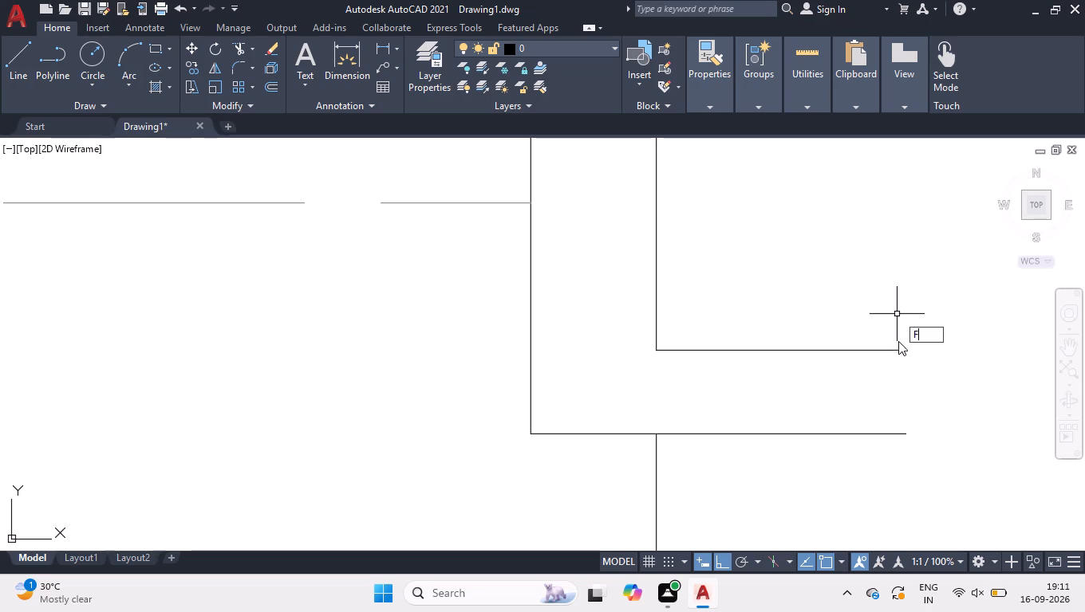
key(space)
click(897, 351)
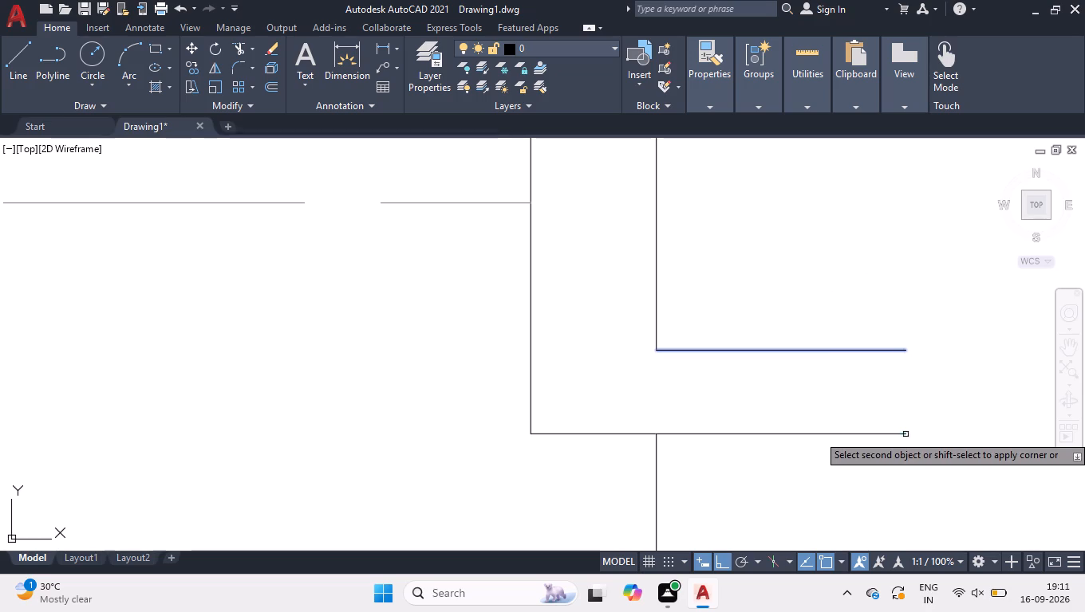
click(905, 433)
Move the rounded end arc horizontally toward the partition, to about the middle of the upper short line.
scroll(821, 382, down, 5)
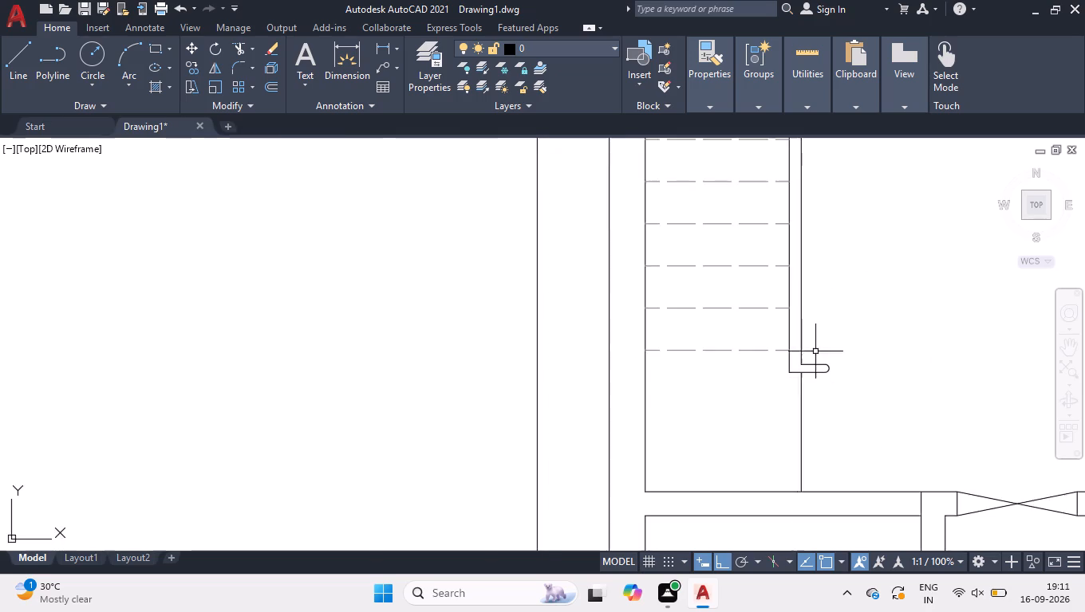
scroll(822, 375, up, 3)
drag(781, 320, 807, 364)
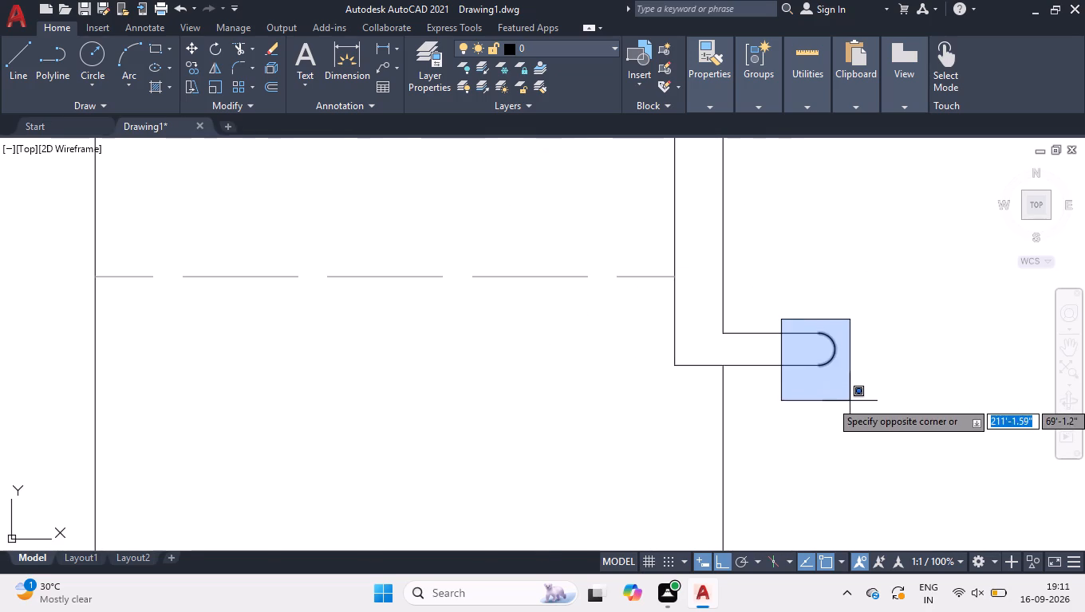
click(850, 401)
scroll(780, 354, up, 3)
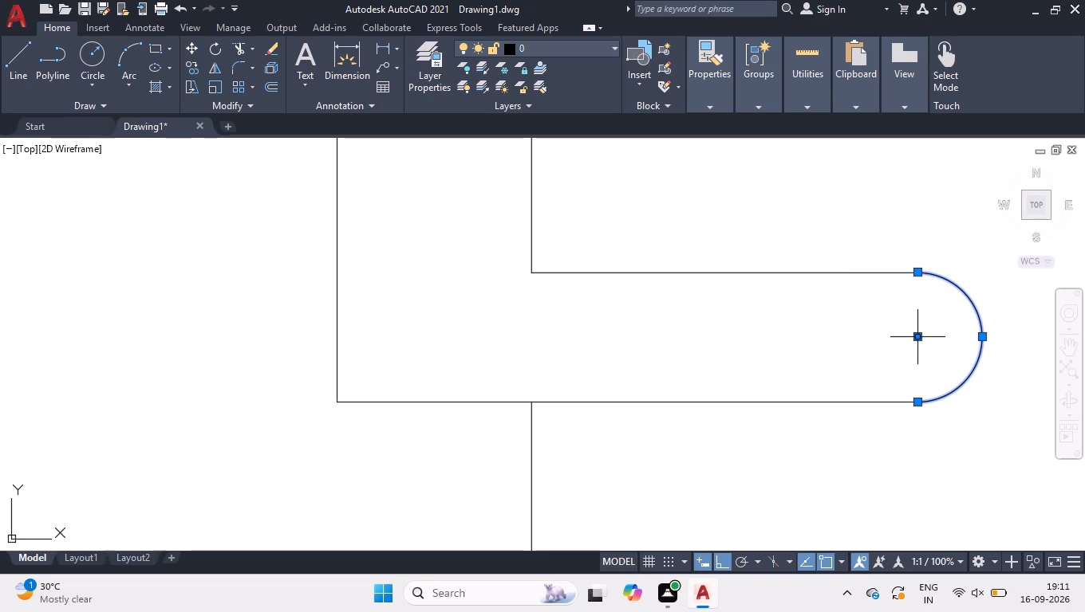
click(919, 336)
click(718, 357)
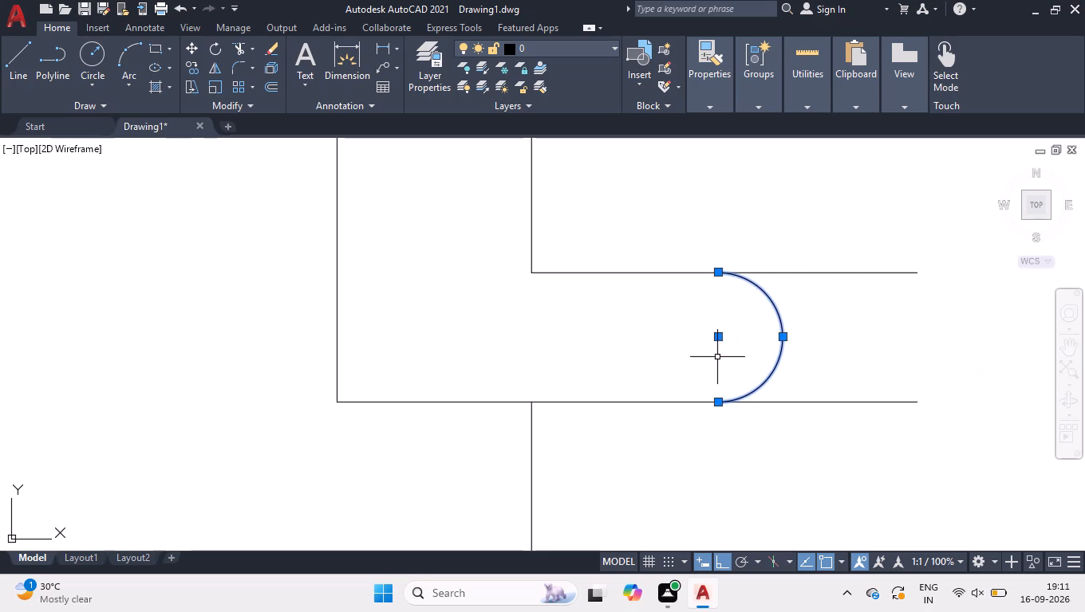
scroll(727, 354, down, 5)
click(807, 423)
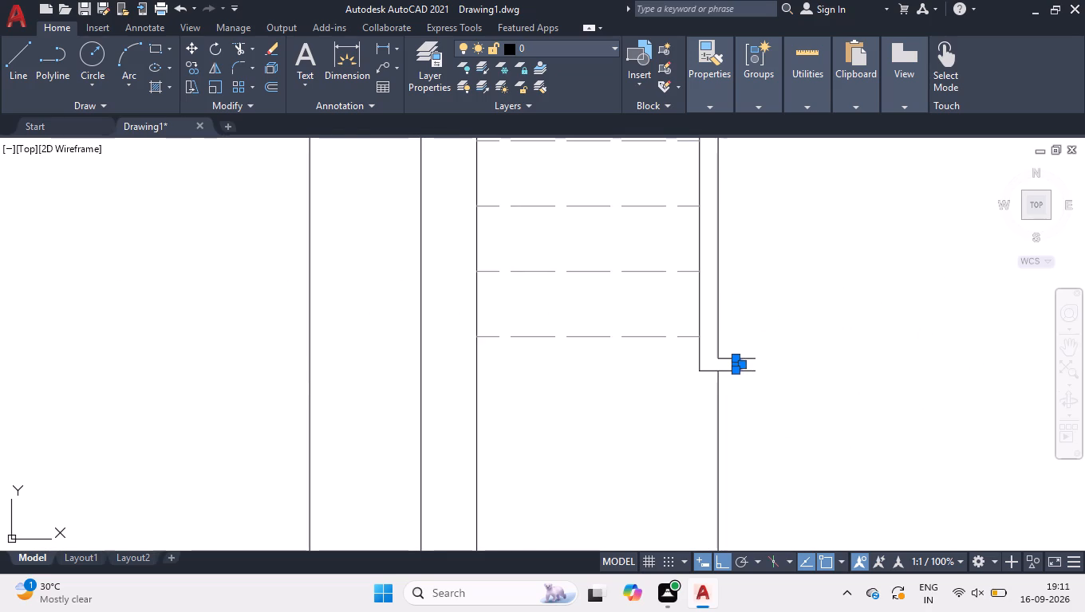
click(799, 393)
right_click(787, 374)
click(815, 448)
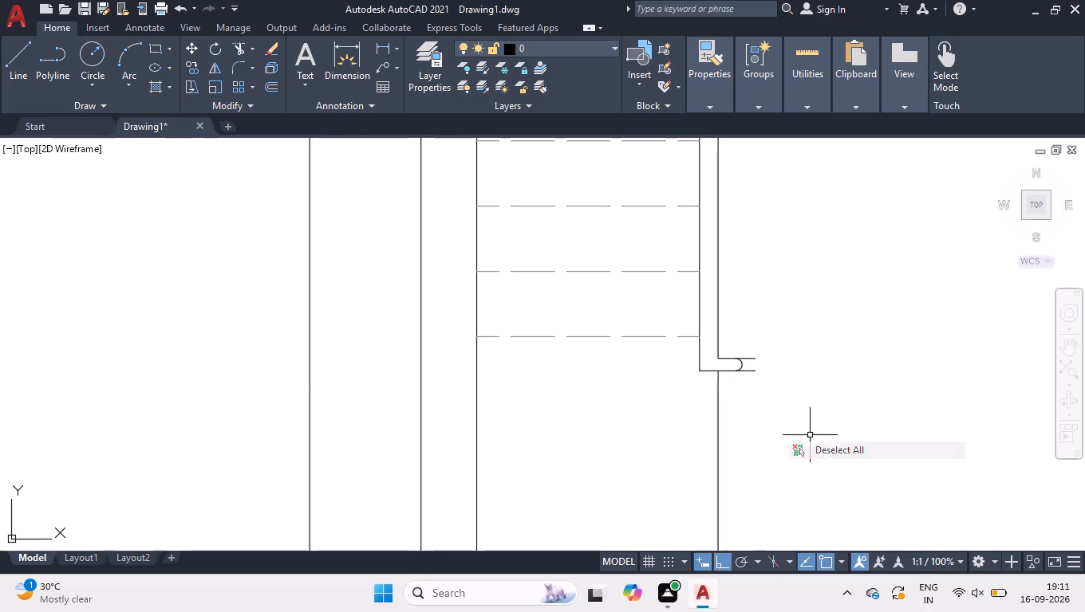
Trim both short horizontal lines where they extend beyond the moved end arc.
scroll(763, 376, up, 5)
key(t)
key(r)
key(space)
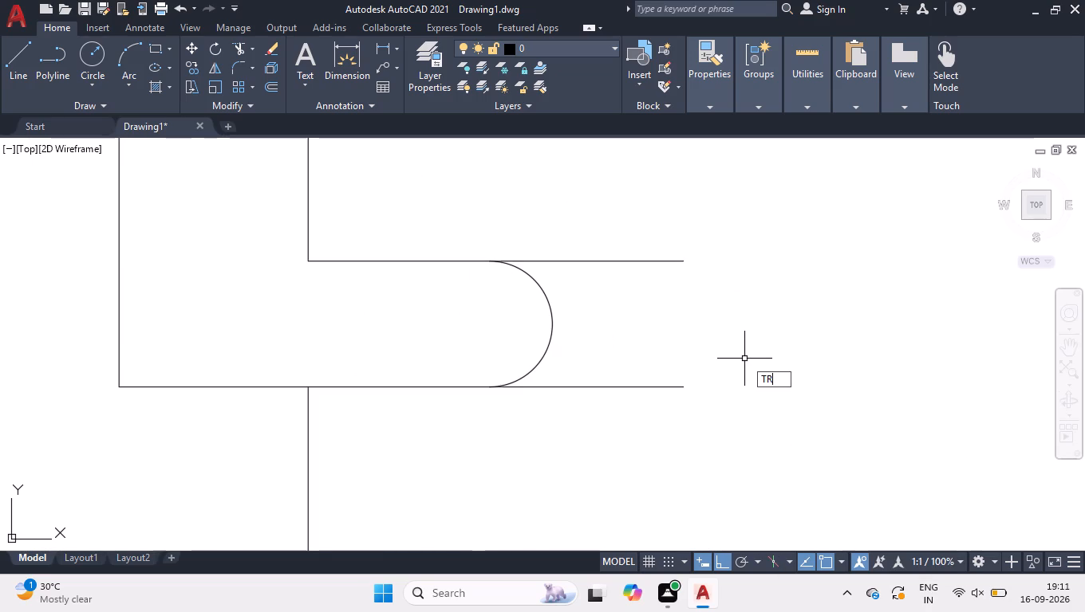
click(653, 229)
click(634, 501)
key(space)
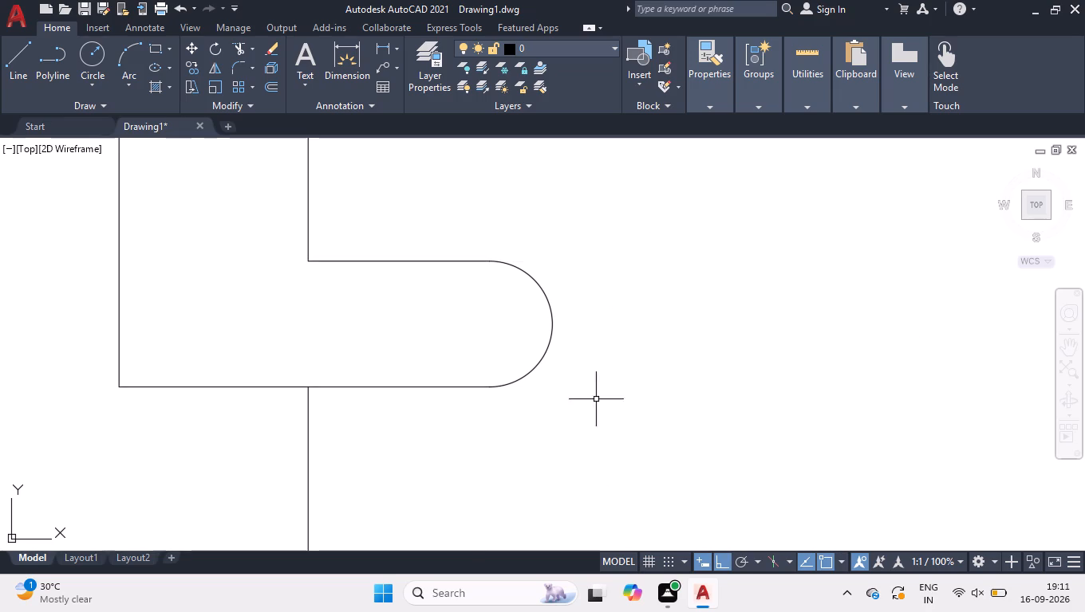
Change the colour of the whole L-shaped stair partition outline, including its rounded ends, to colour 132.
click(1028, 209)
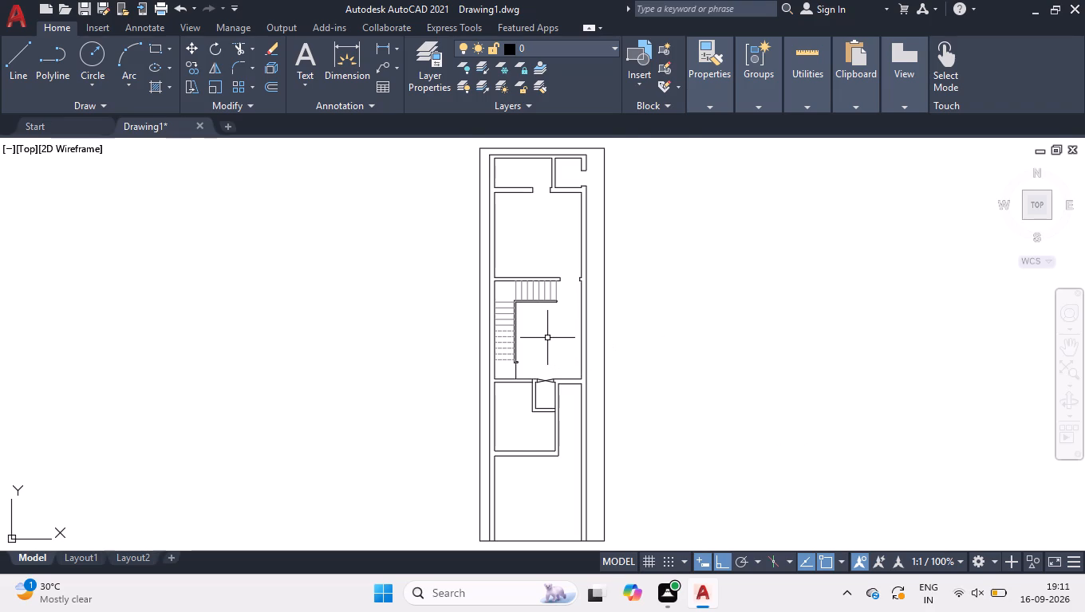
scroll(547, 338, up, 2)
click(455, 233)
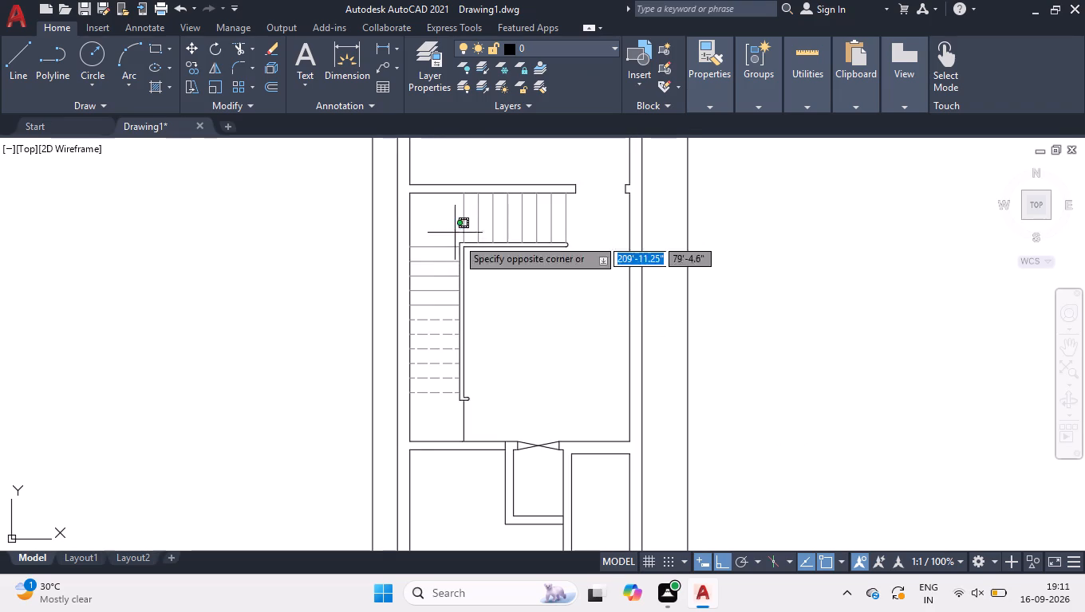
click(586, 425)
key(ctrl+1)
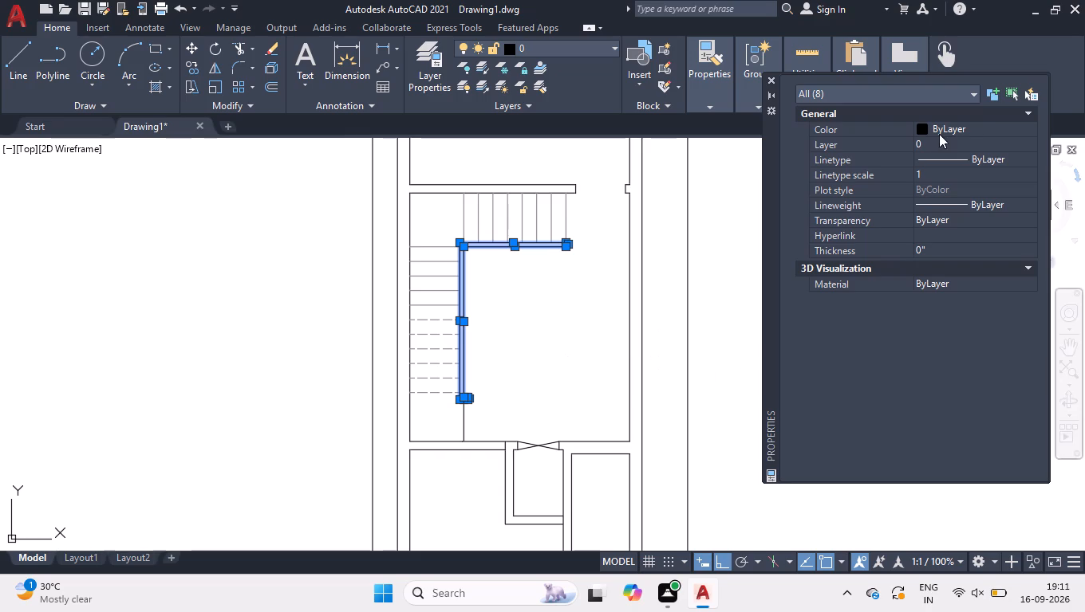
double_click(941, 129)
click(936, 272)
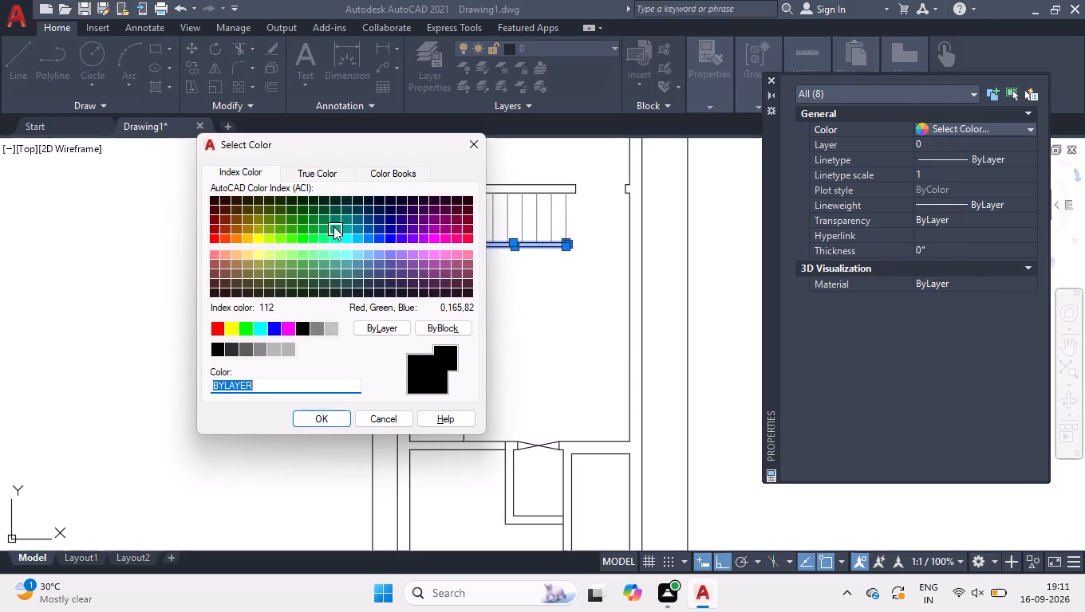
click(345, 226)
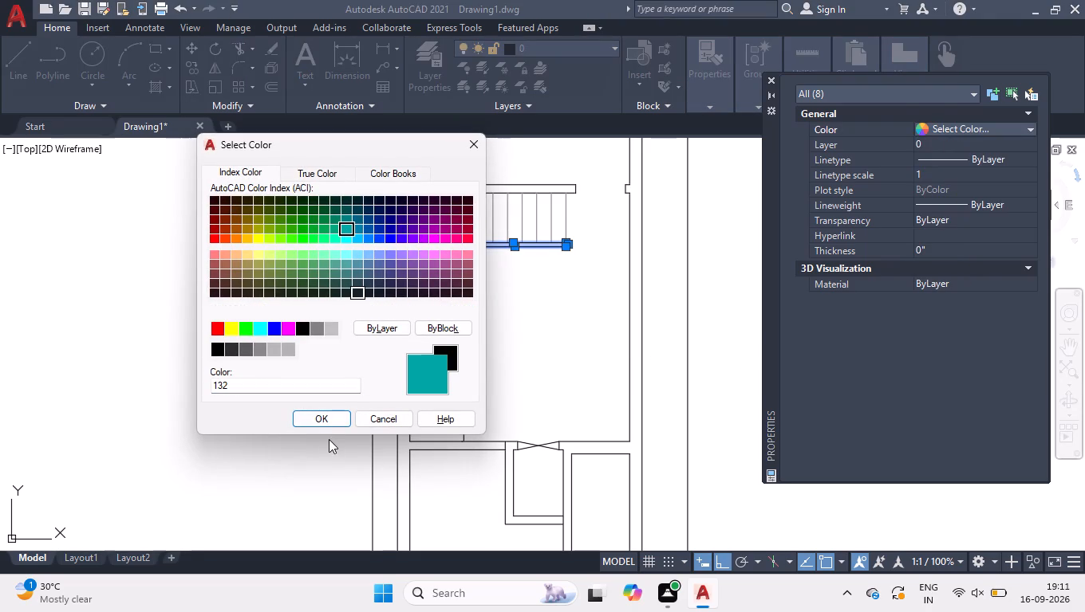
click(331, 415)
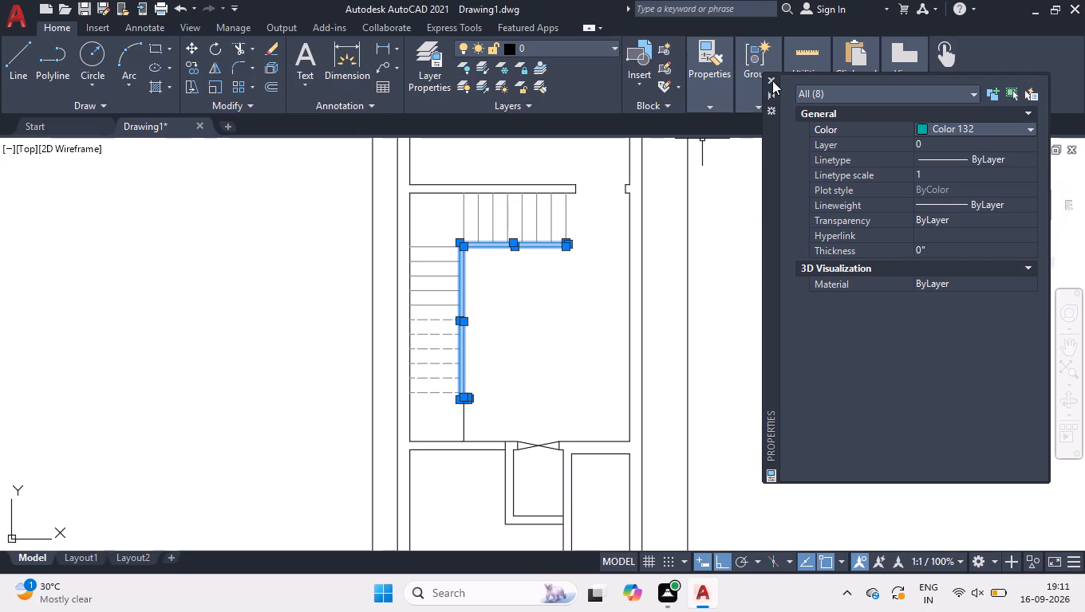
click(772, 80)
right_click(752, 336)
click(791, 448)
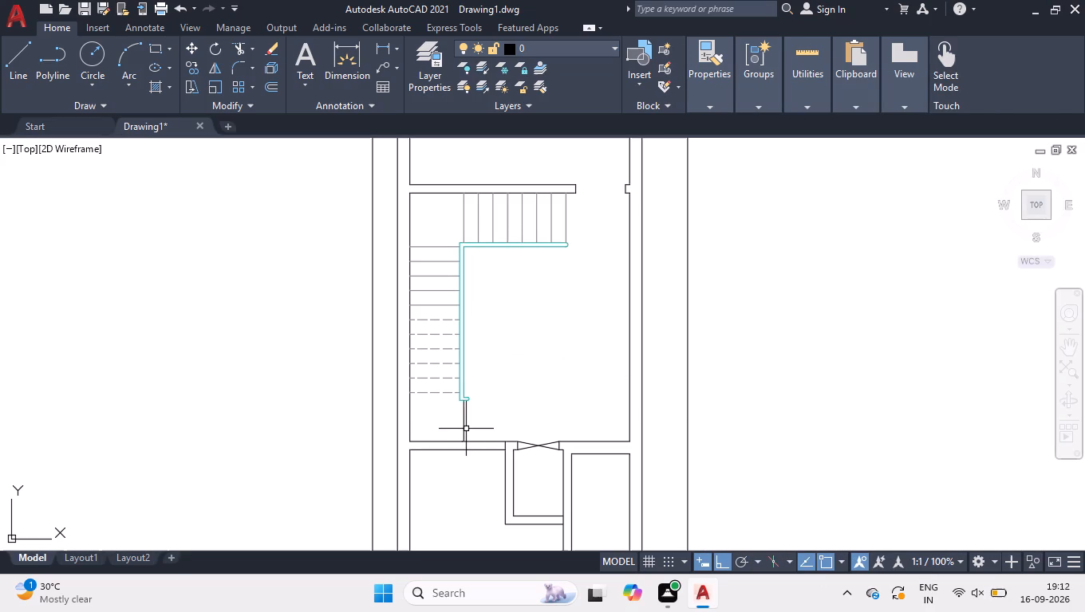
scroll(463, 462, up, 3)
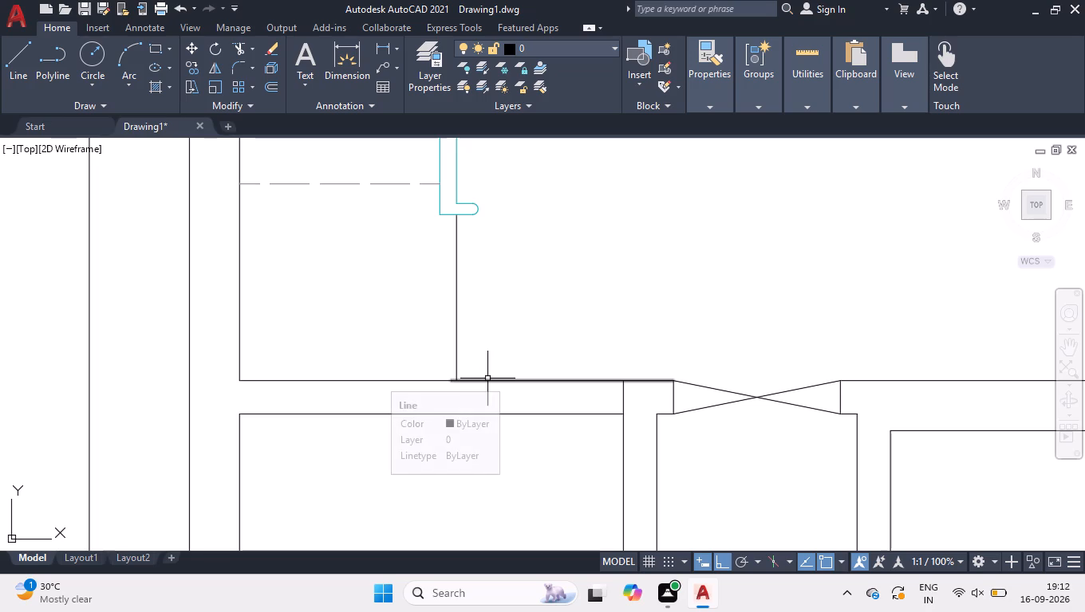
Stretch the ends of the two collinear wall lines to meet at the foot of the vertical line below the stair partition.
click(487, 378)
click(472, 385)
scroll(472, 385, up, 2)
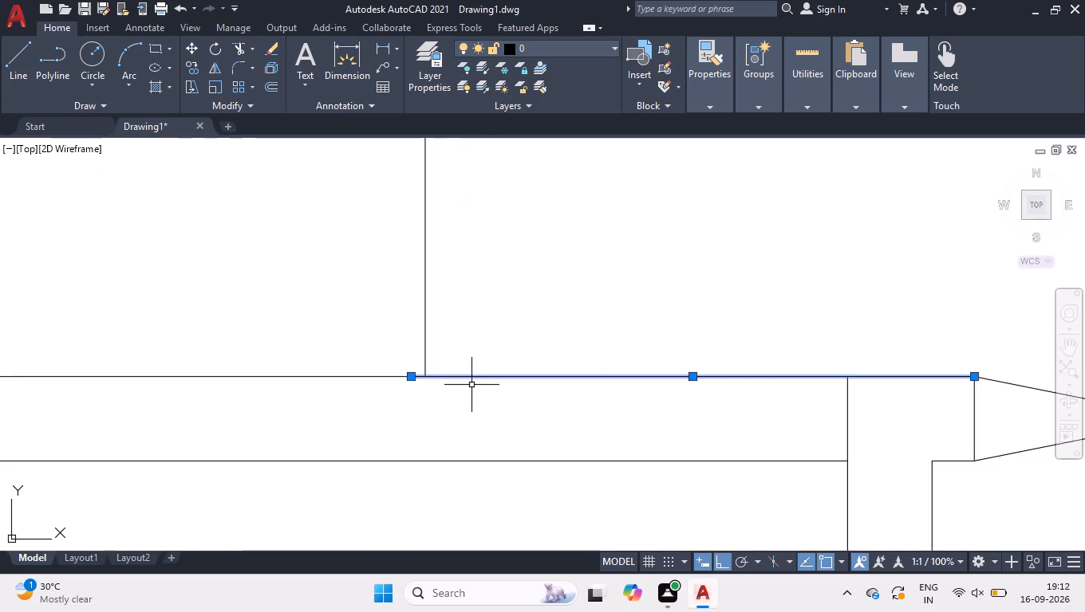
scroll(423, 377, up, 6)
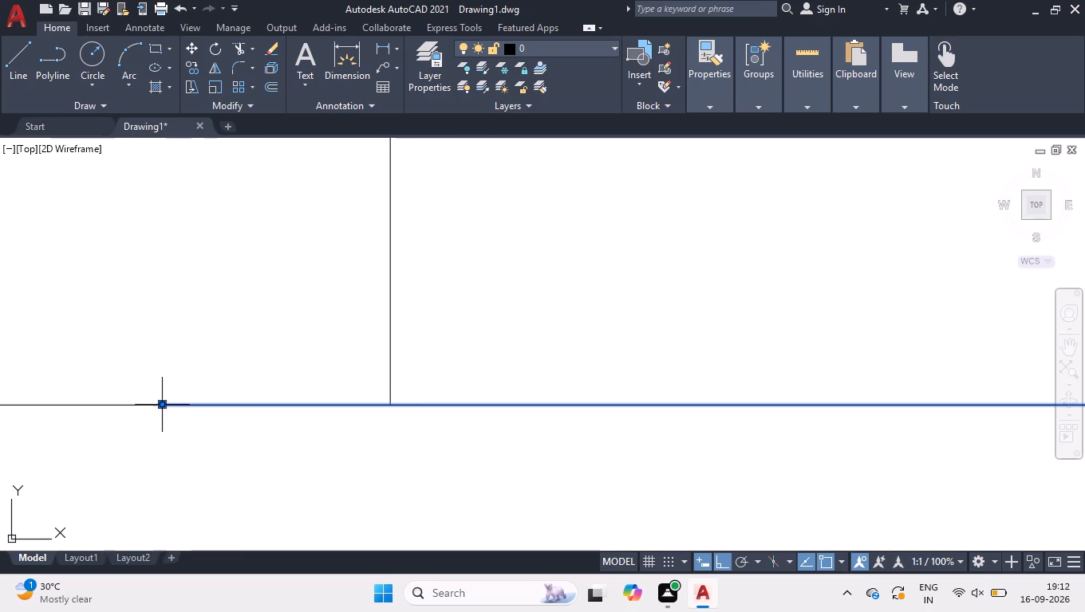
click(162, 406)
click(395, 405)
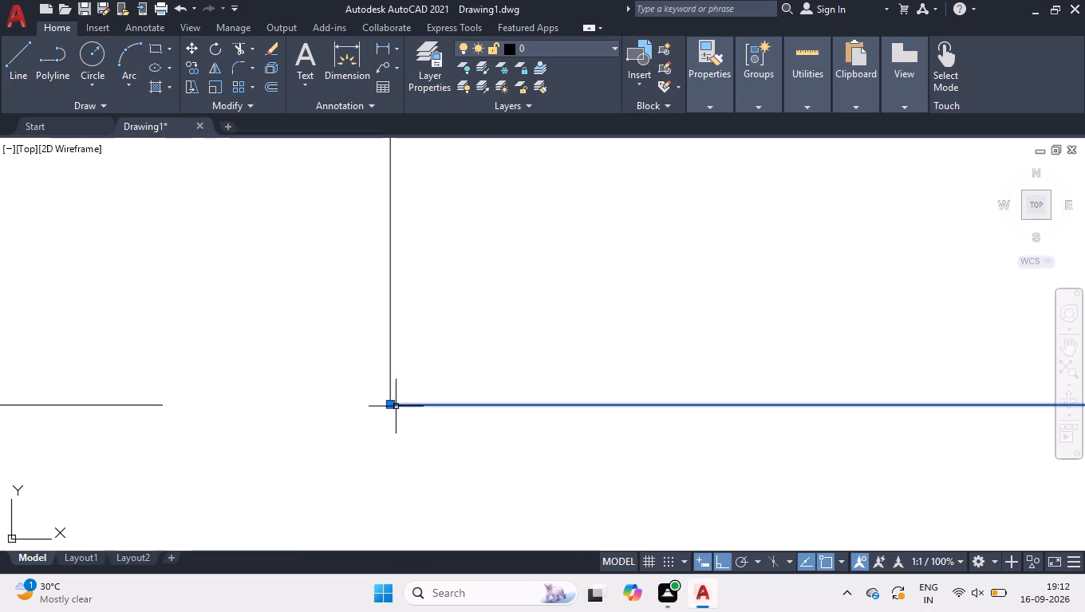
click(318, 368)
click(110, 443)
click(163, 405)
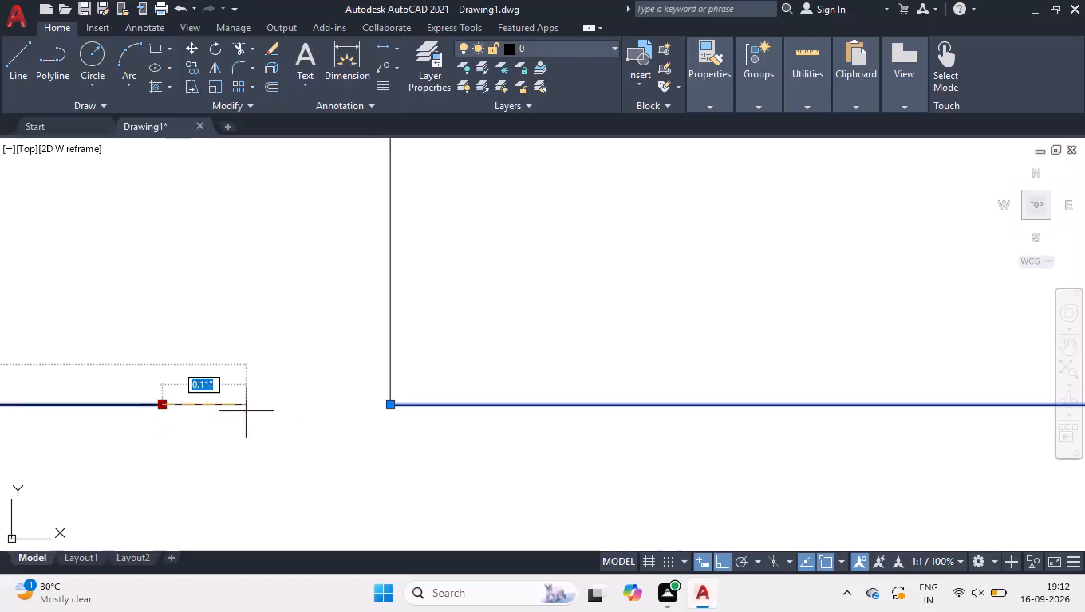
click(386, 404)
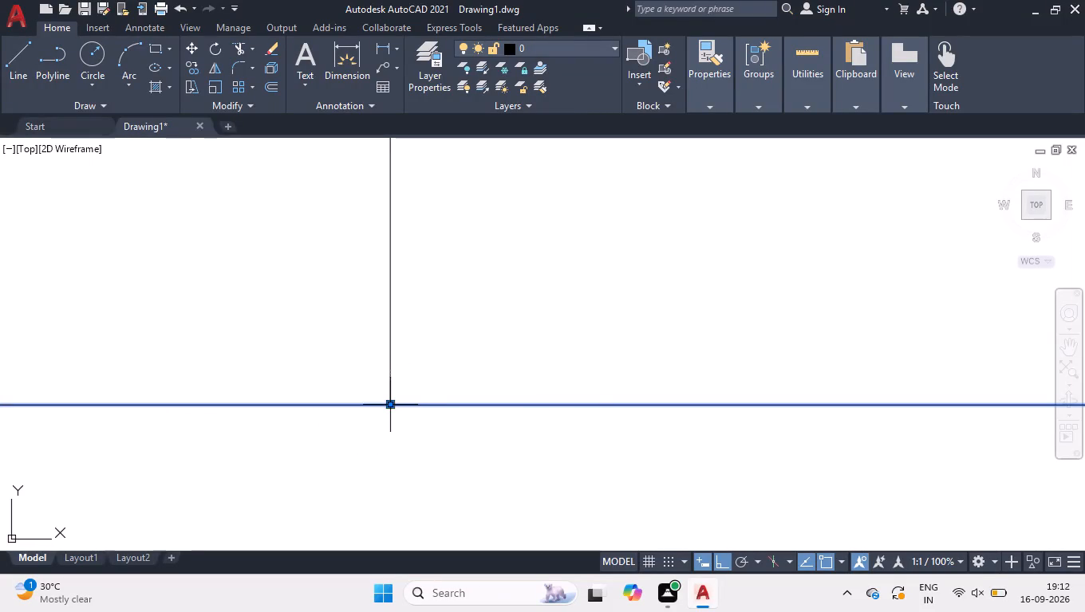
right_click(420, 371)
click(434, 451)
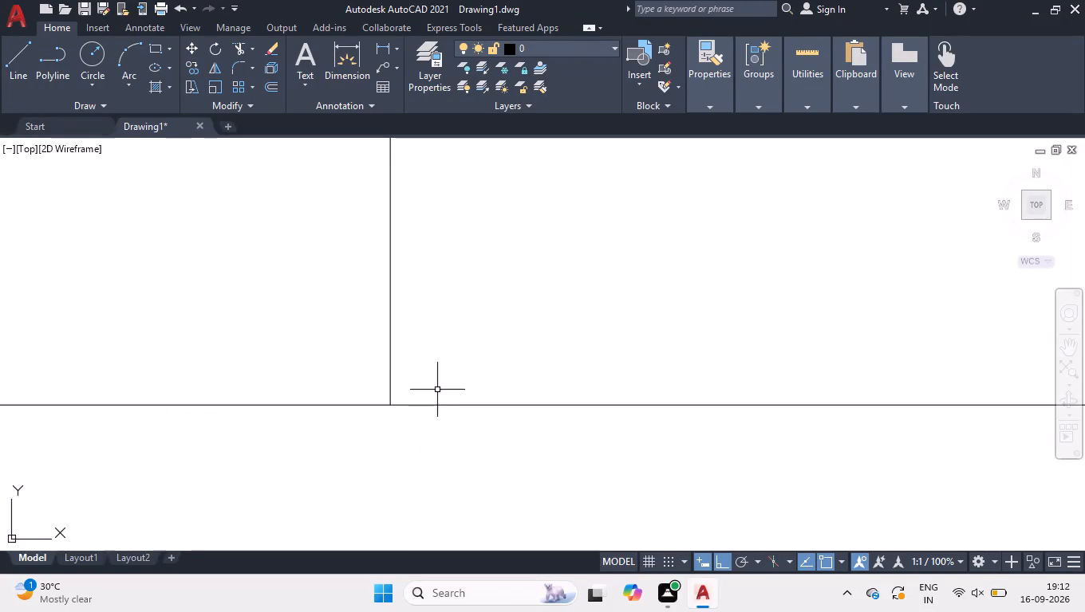
Shorten the wall line beside the cross-marked door so it ends at the near face of the adjoining vertical wall.
scroll(444, 385, down, 10)
click(507, 393)
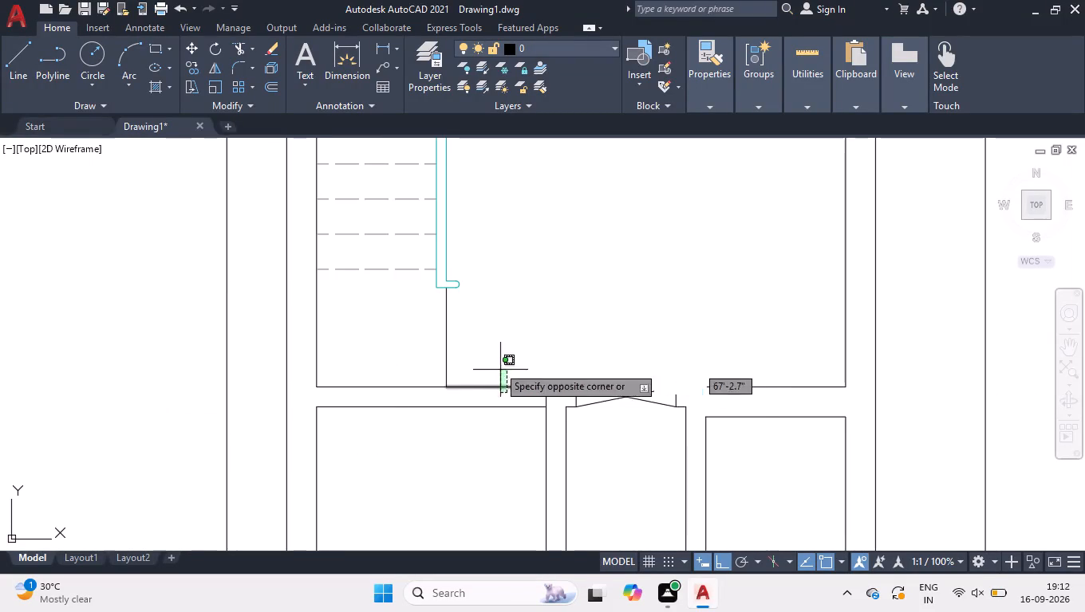
click(497, 364)
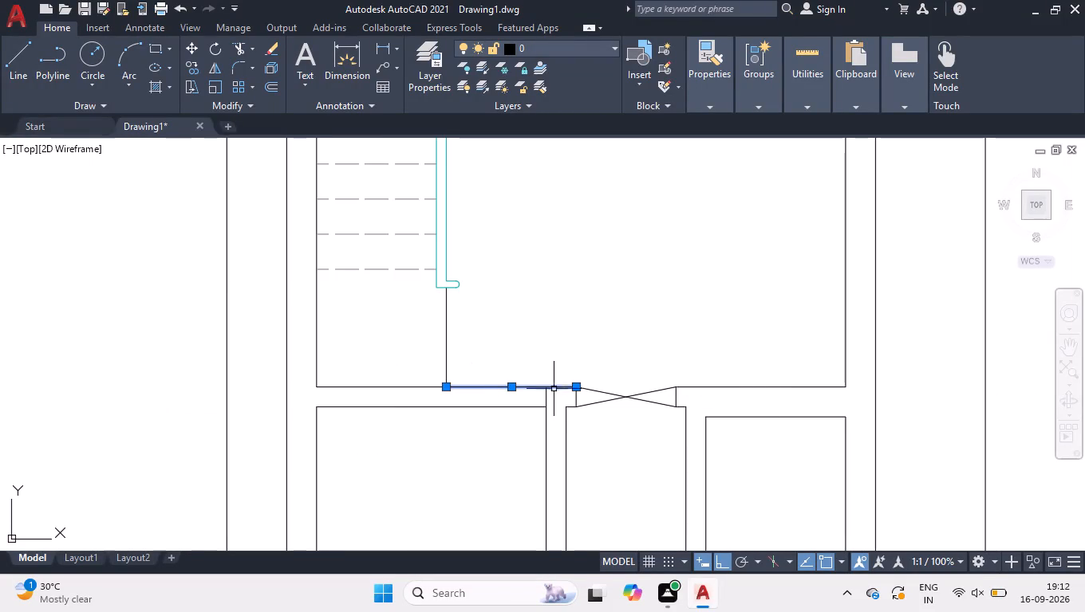
scroll(558, 385, up, 5)
click(682, 423)
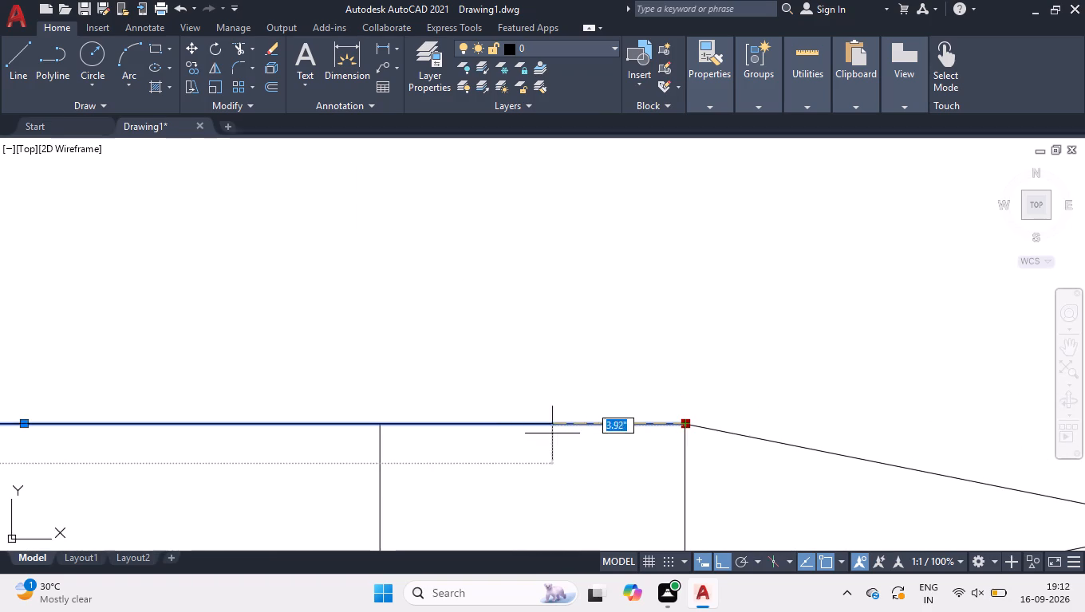
click(377, 422)
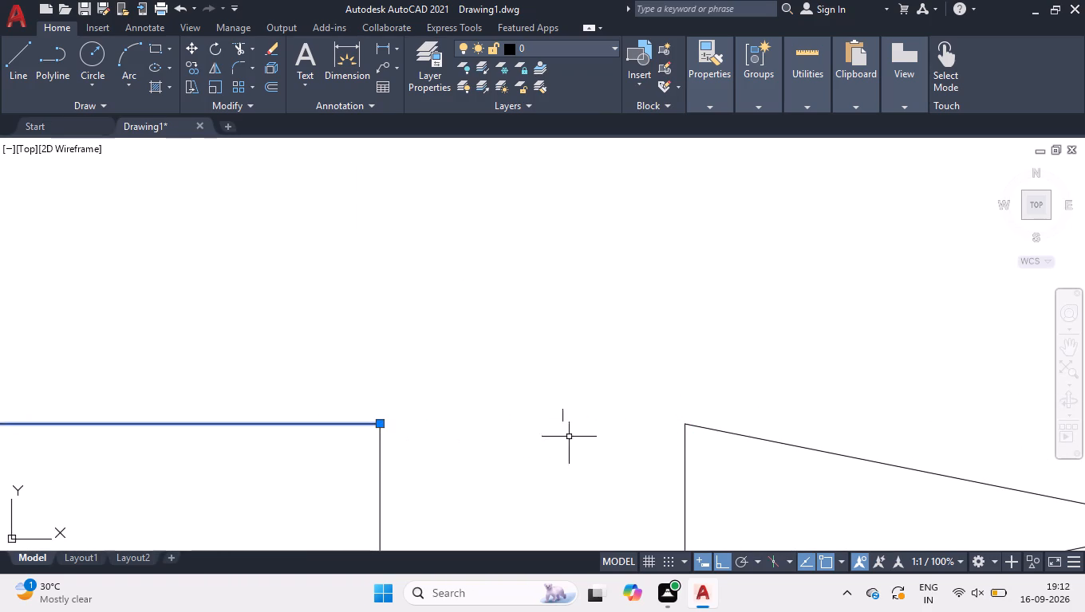
scroll(645, 417, down, 4)
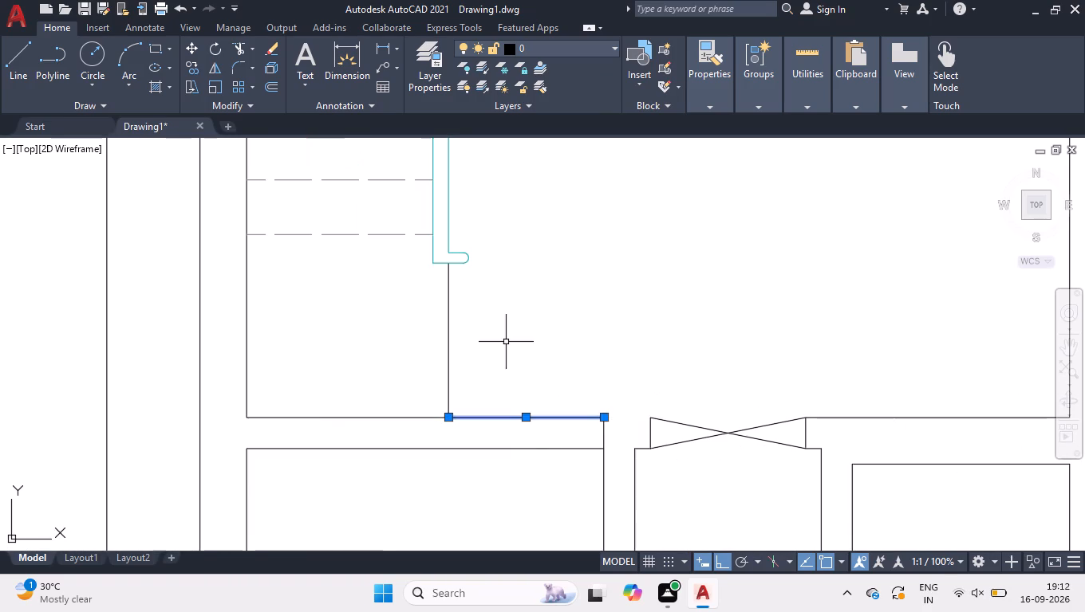
right_click(502, 339)
click(544, 447)
Set the shortened wall line to colour 8 with the ACAD_ISO02W100 dashed linetype.
click(543, 427)
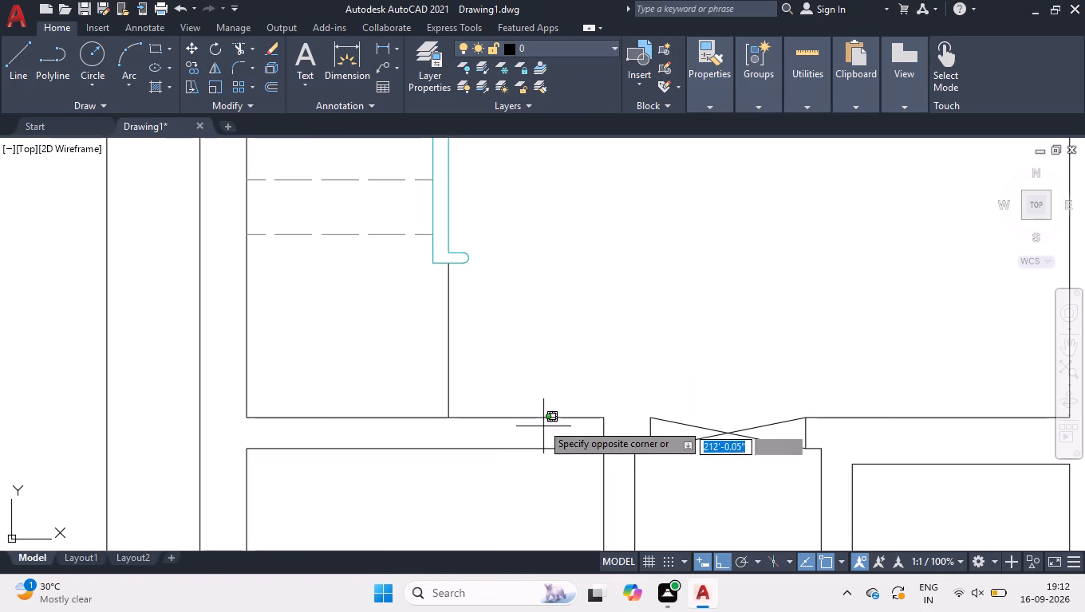
click(515, 382)
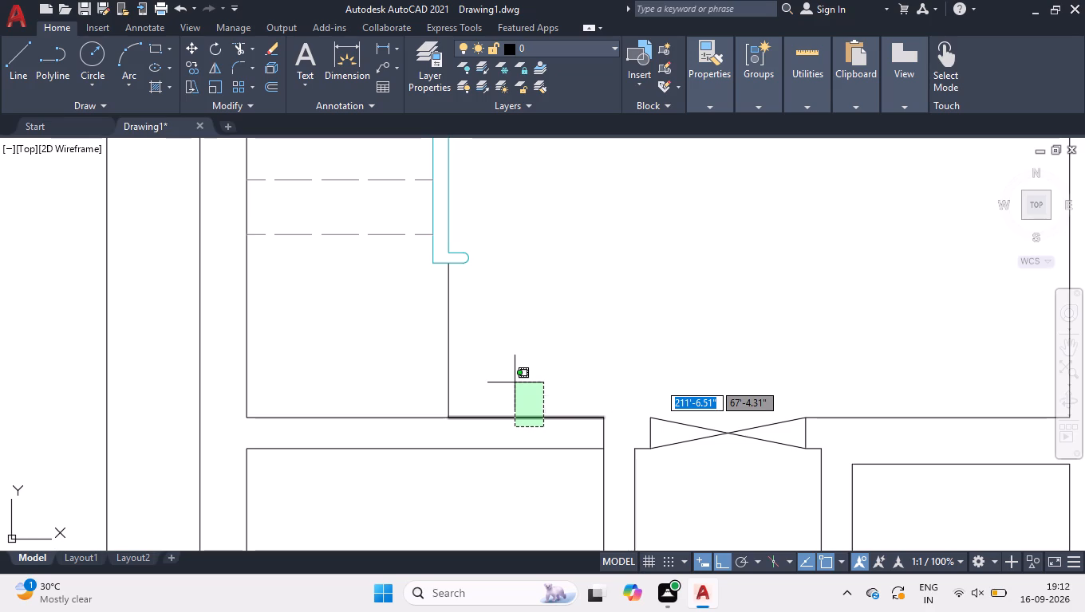
key(ctrl+1)
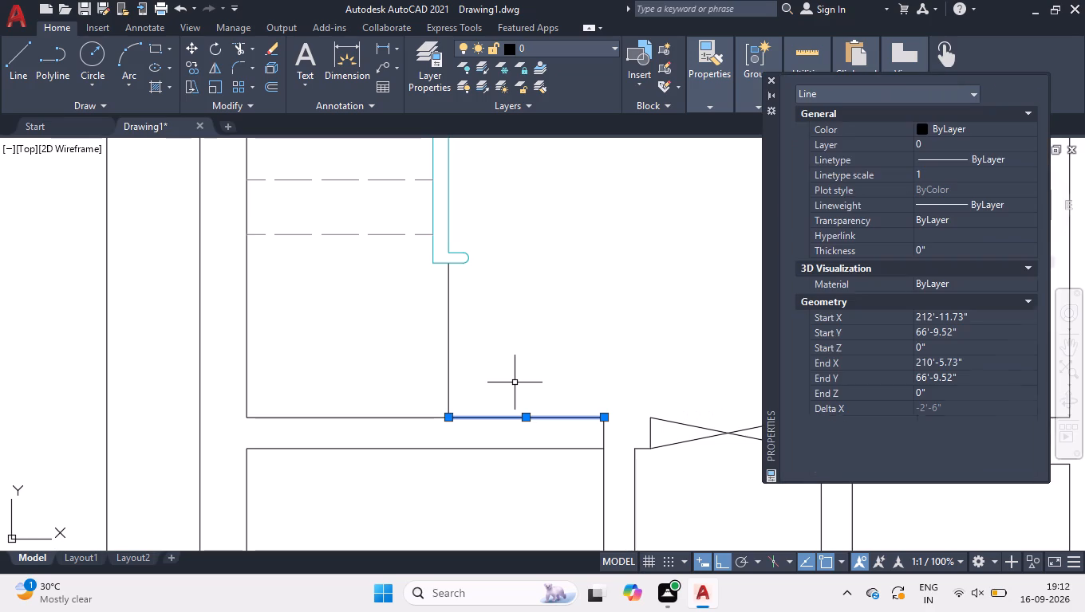
double_click(998, 128)
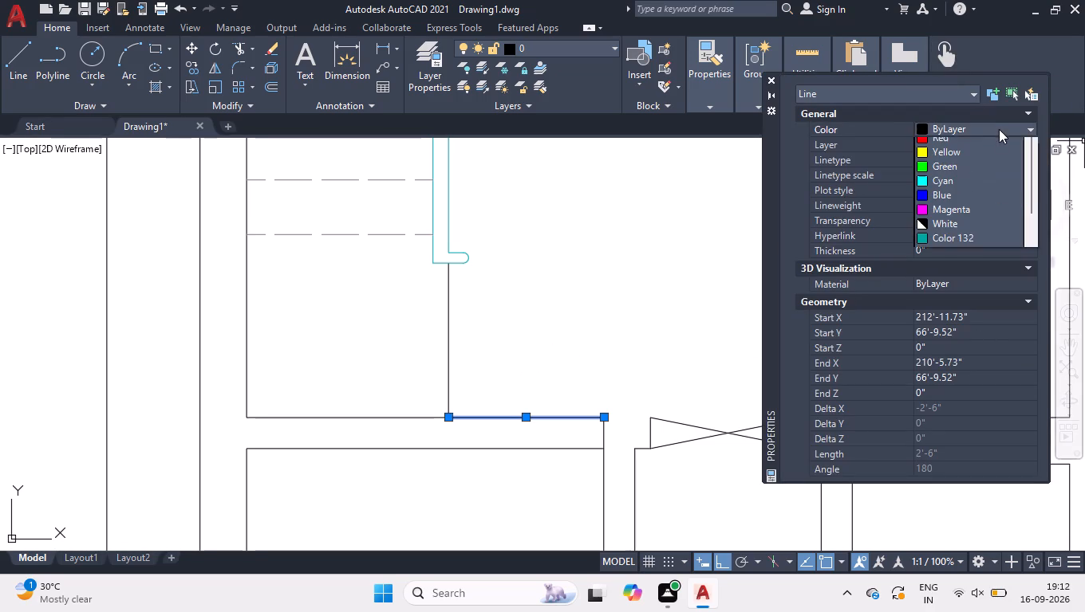
scroll(968, 158, down, 3)
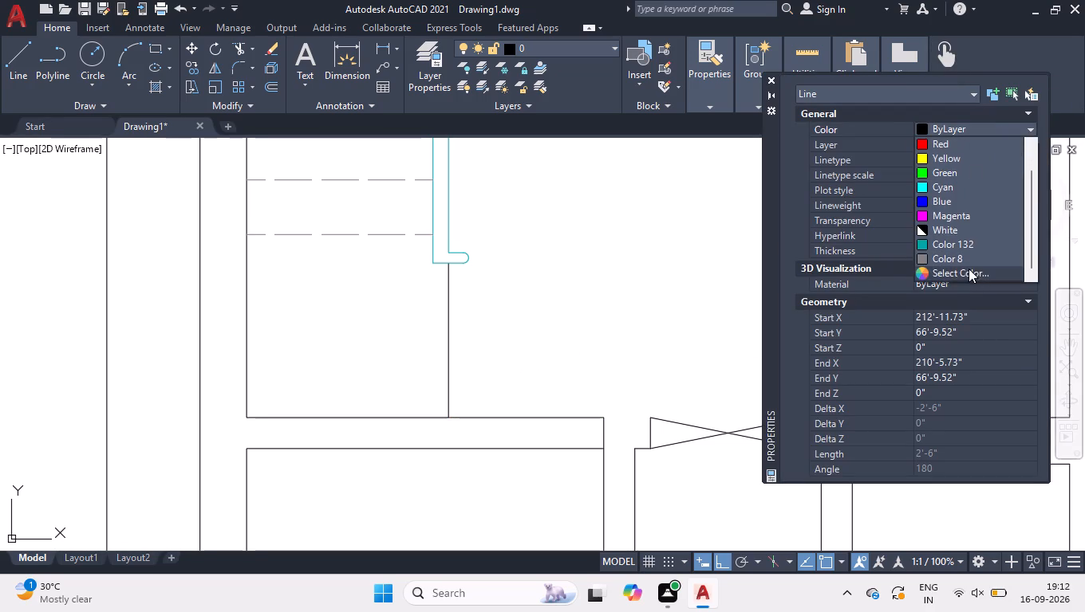
click(967, 256)
double_click(929, 155)
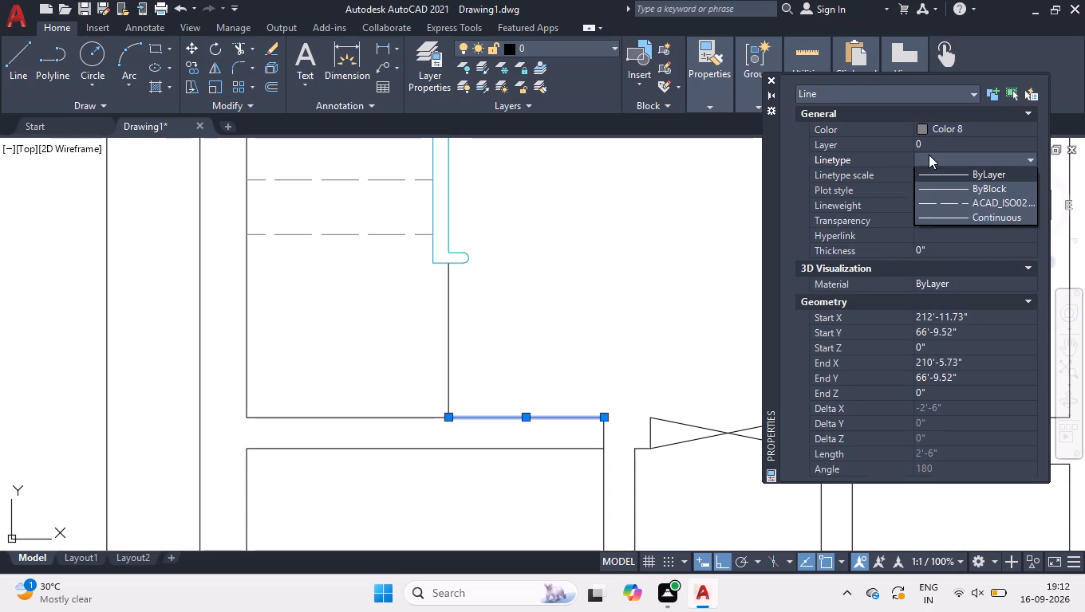
click(939, 206)
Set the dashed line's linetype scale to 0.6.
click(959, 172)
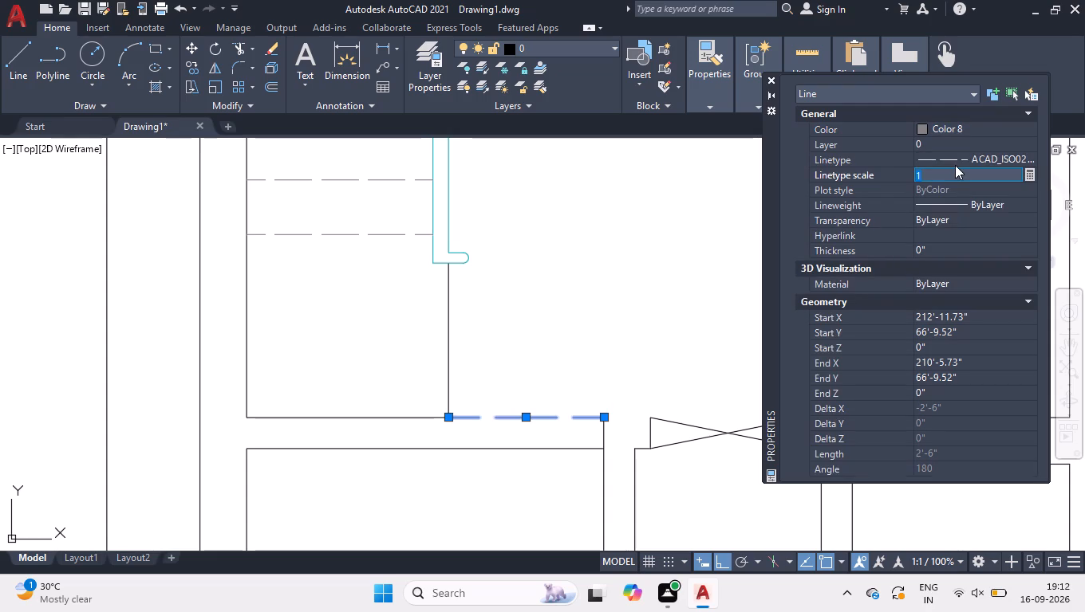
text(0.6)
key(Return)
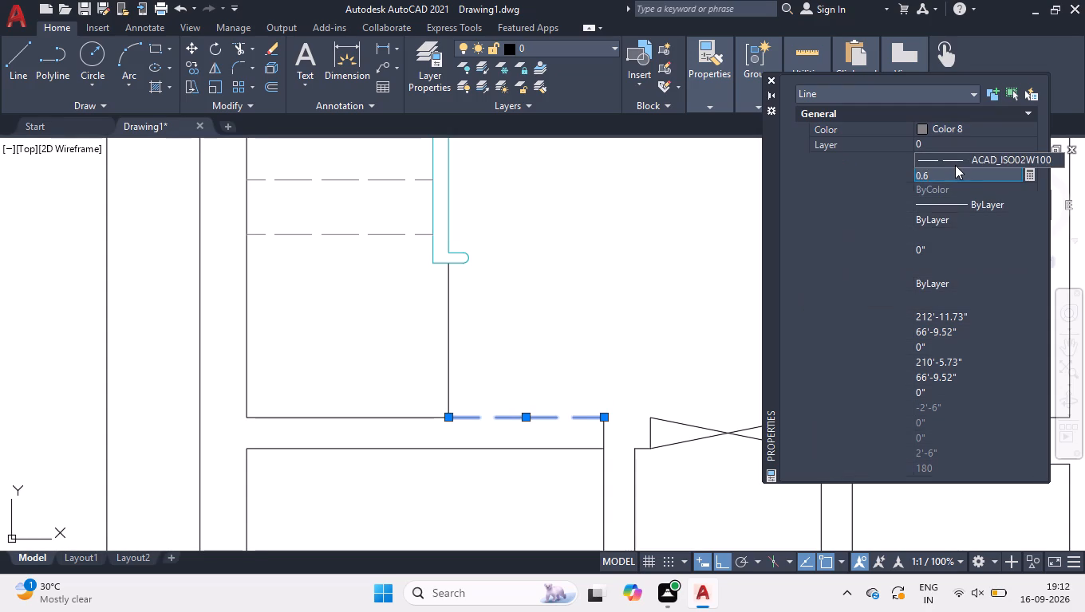
Set the dashed line's linetype scale to 0.4 and deselect it.
click(954, 165)
click(953, 167)
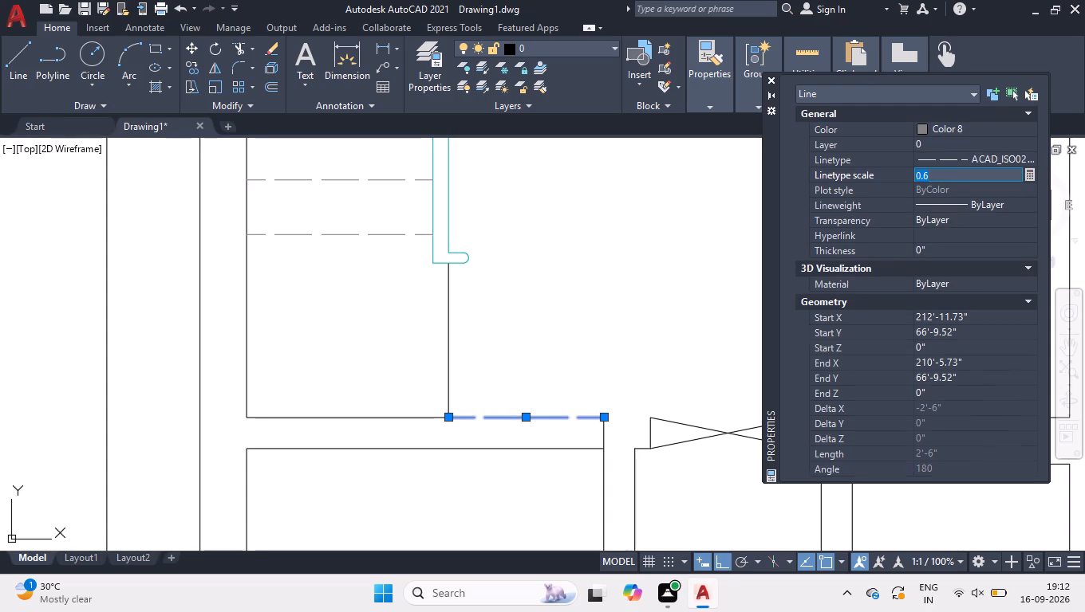
text(0.4)
key(Return)
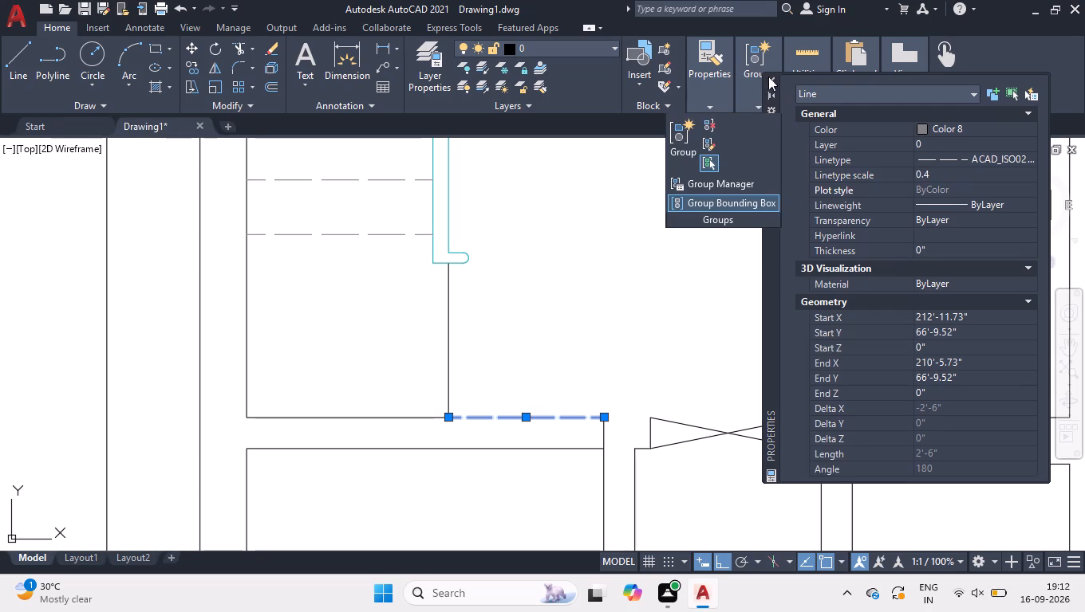
click(767, 76)
right_click(550, 220)
click(606, 445)
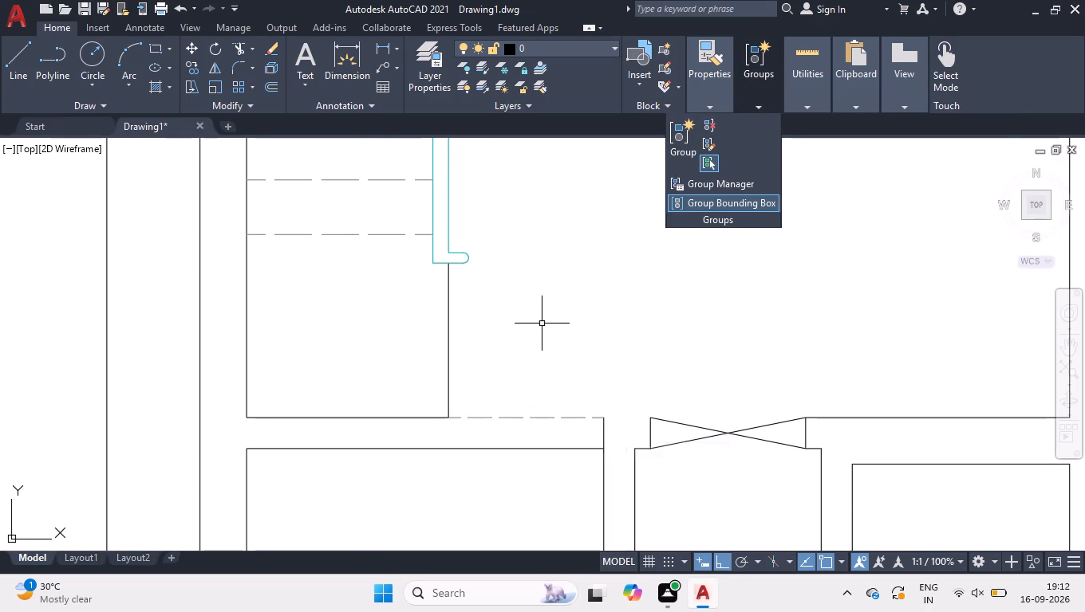
Draw a 9" horizontal line from the dashed line's end at the wall corner to the top corner of the cross-marked door's jamb.
scroll(540, 321, down, 1)
scroll(580, 363, up, 2)
key(l)
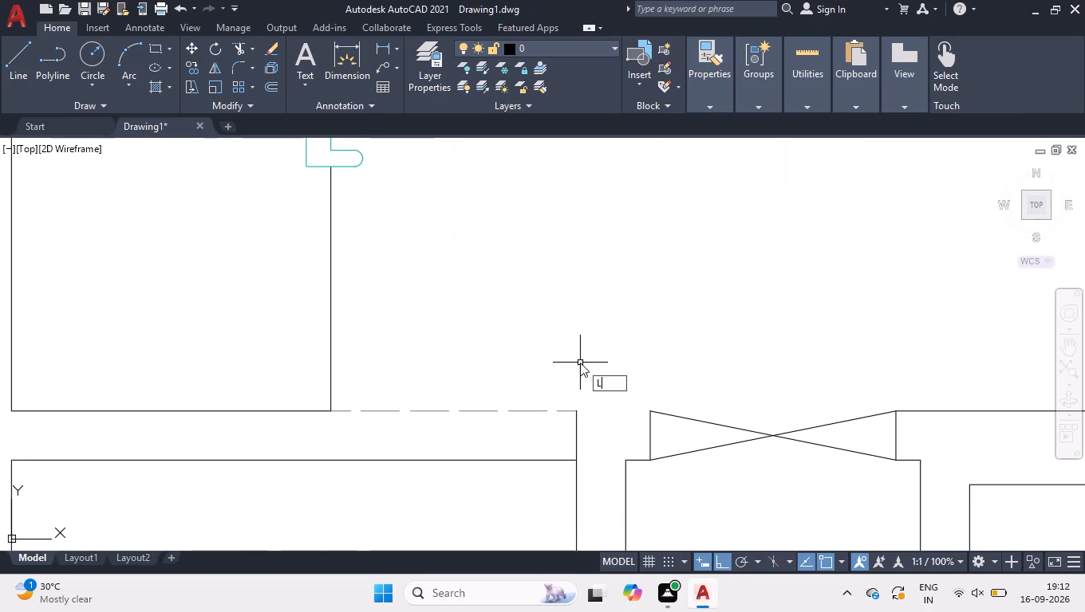
key(Return)
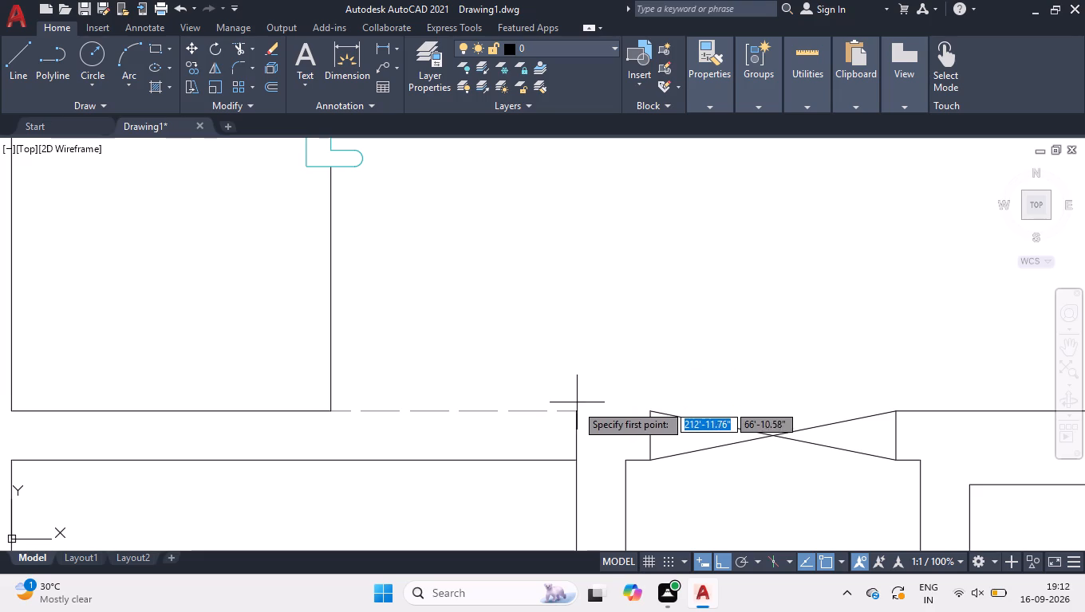
click(574, 410)
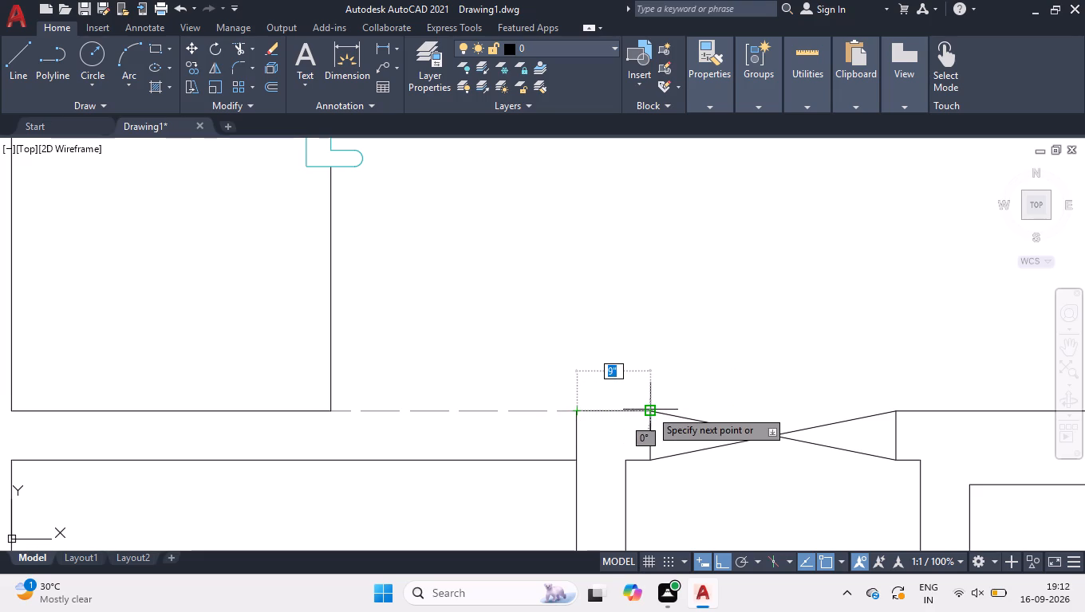
click(653, 410)
key(Return)
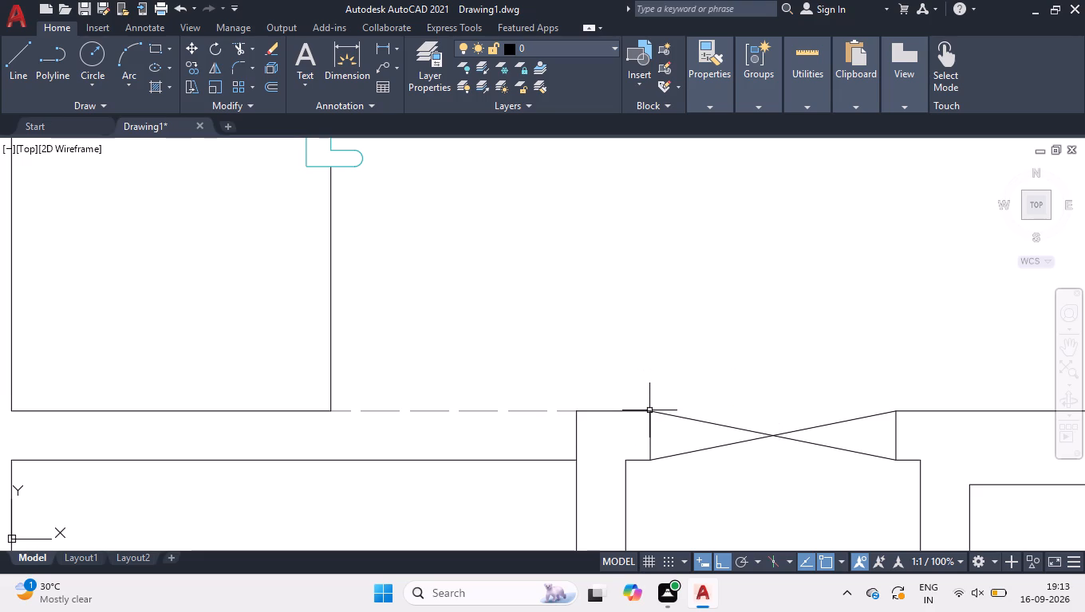
Draw a vertical line across the wall thickness from the dashed line's stair-side end down to the lower wall face.
click(332, 382)
scroll(306, 477, up, 1)
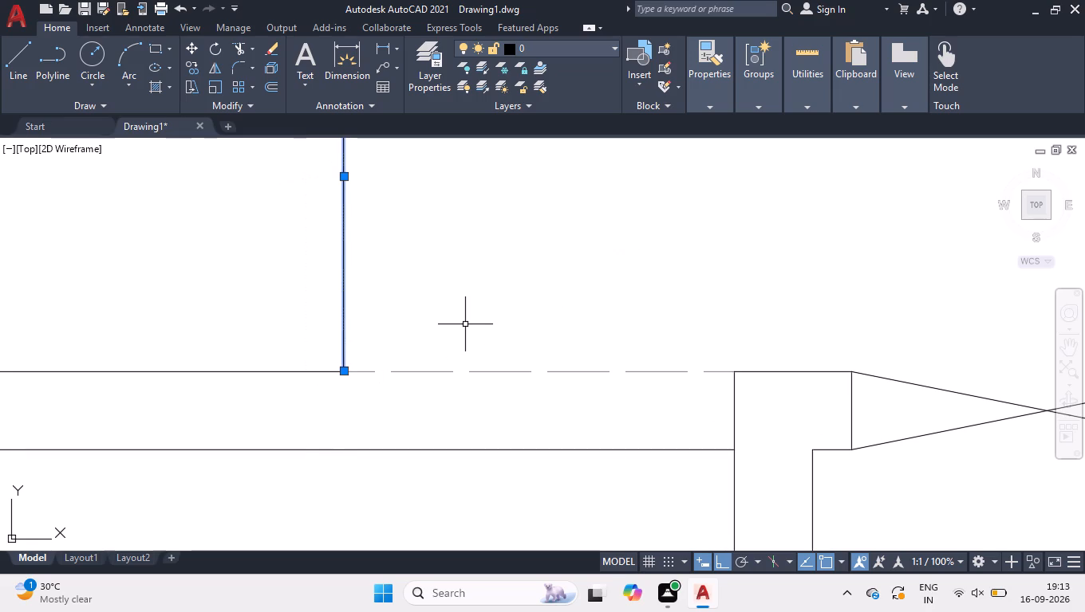
key(l)
key(Return)
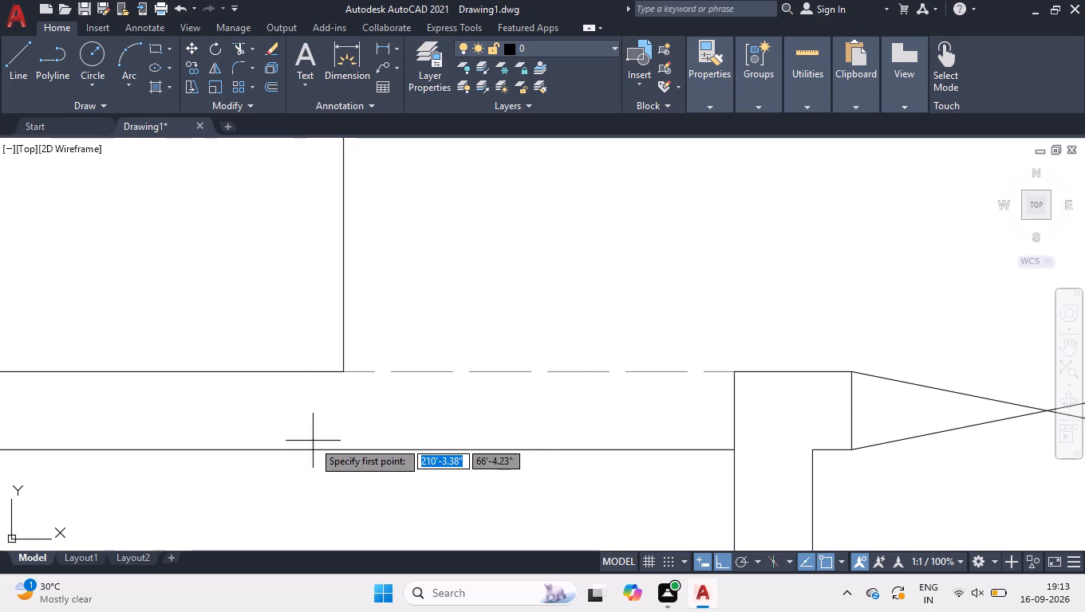
click(342, 371)
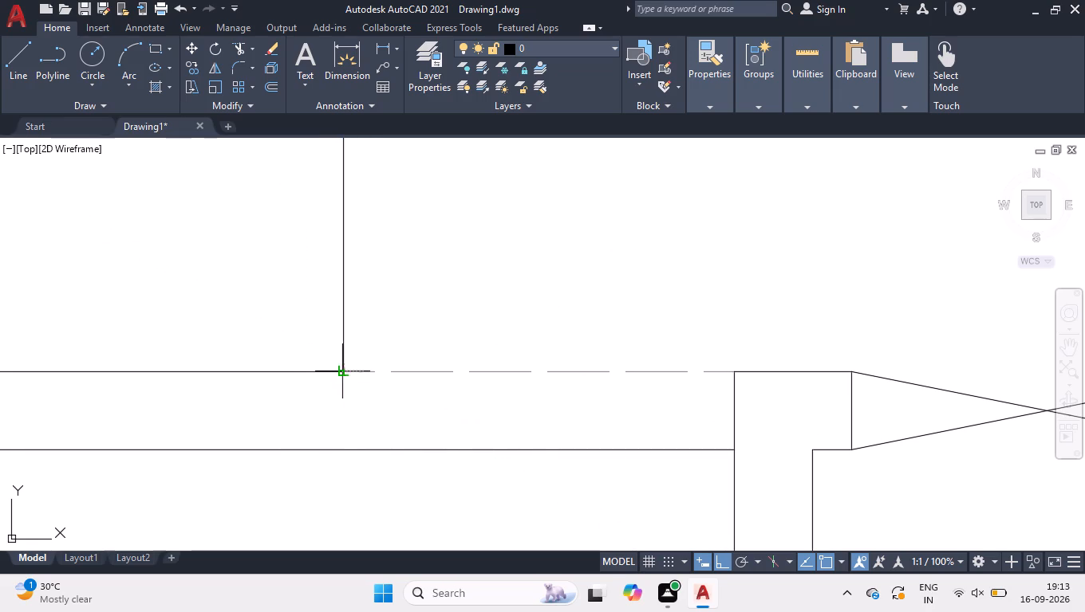
click(339, 448)
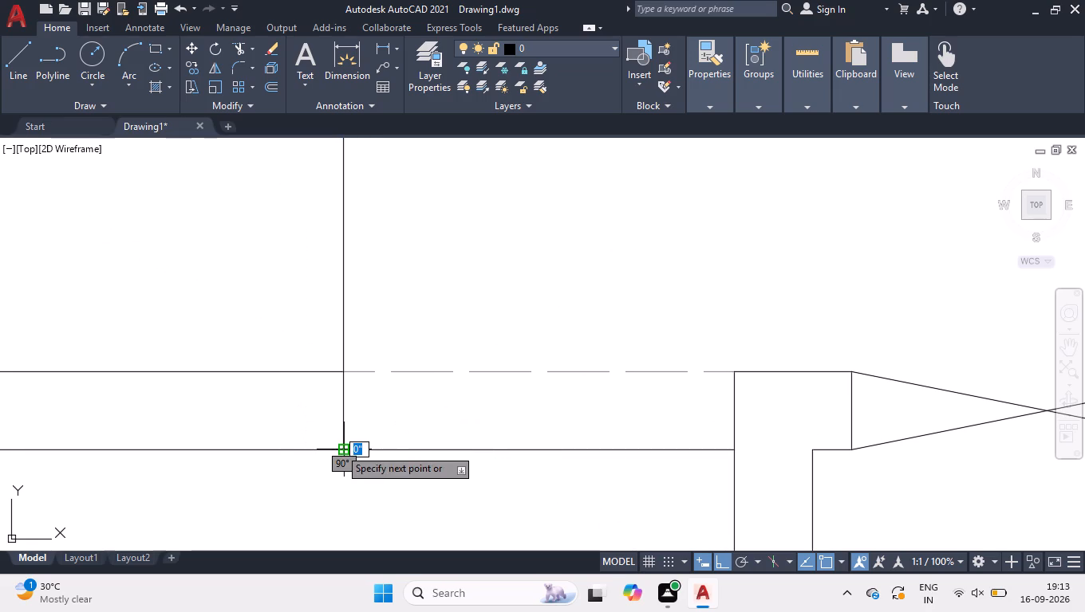
key(space)
Match the properties of the horizontal dashed line onto the vertical line below the stair partition.
text(MATCH)
key(Return)
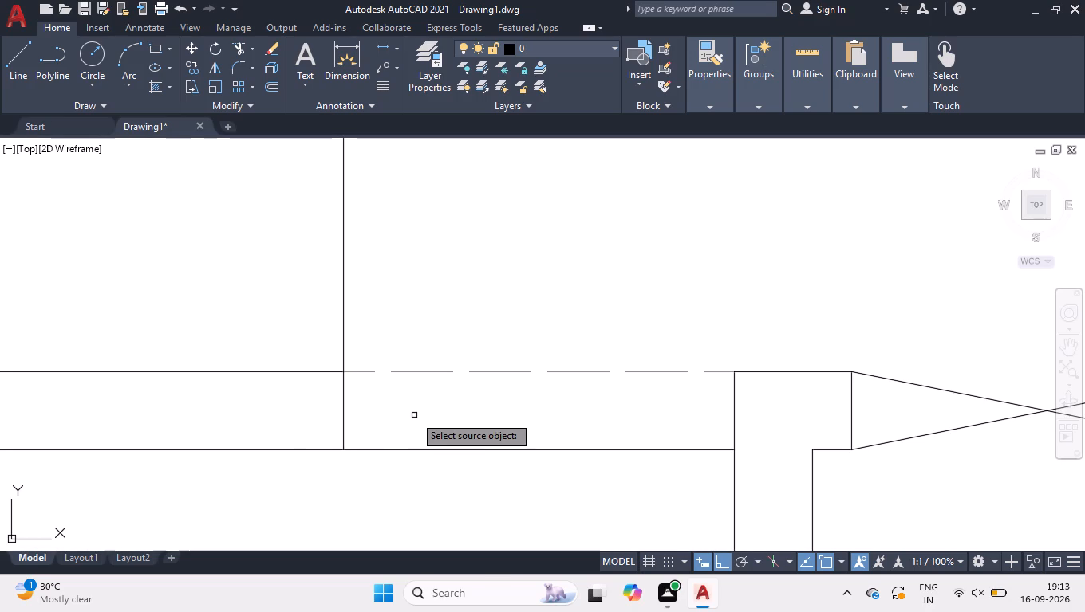
click(432, 371)
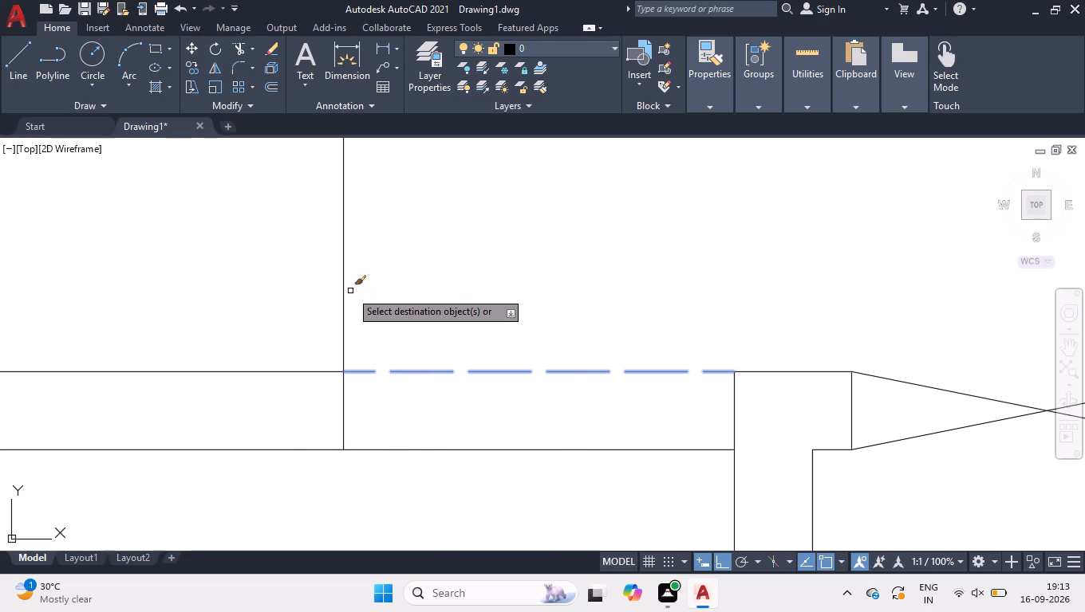
click(345, 293)
scroll(345, 363, down, 2)
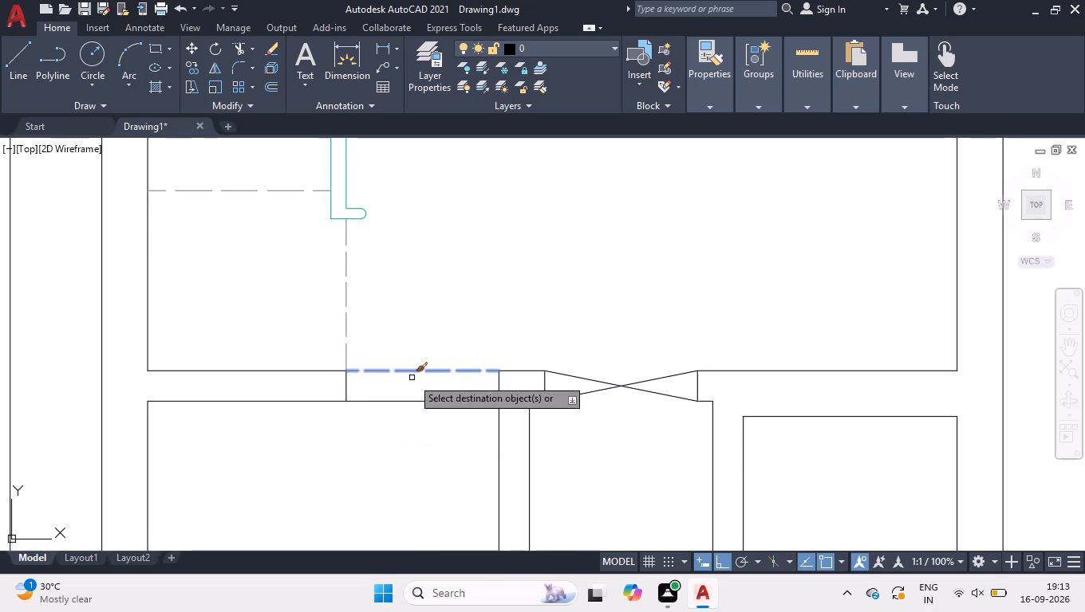
key(space)
scroll(412, 378, down, 4)
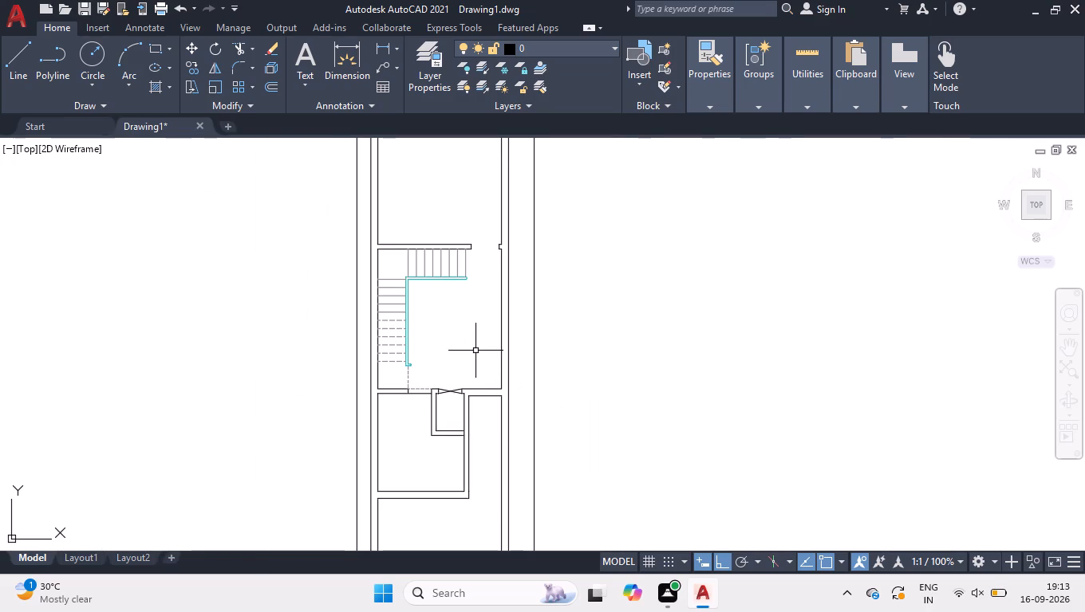
Trim the lower wall-face line out of the opening between the stair-side wall end and the cross-marked door's wall, below the dashed line.
text(TR)
key(Return)
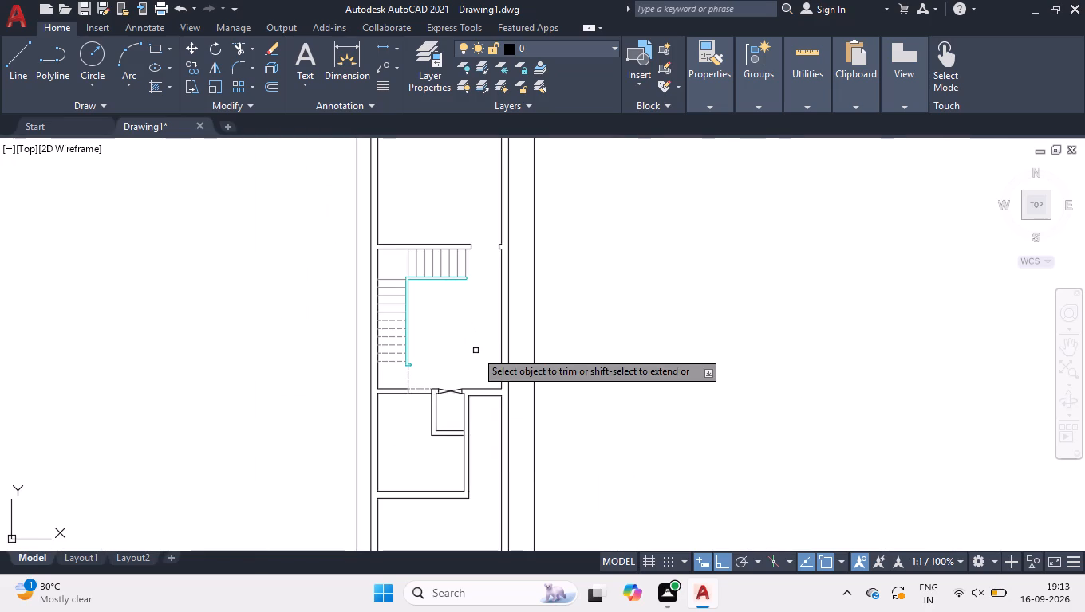
scroll(475, 350, up, 1)
scroll(381, 422, up, 3)
click(384, 415)
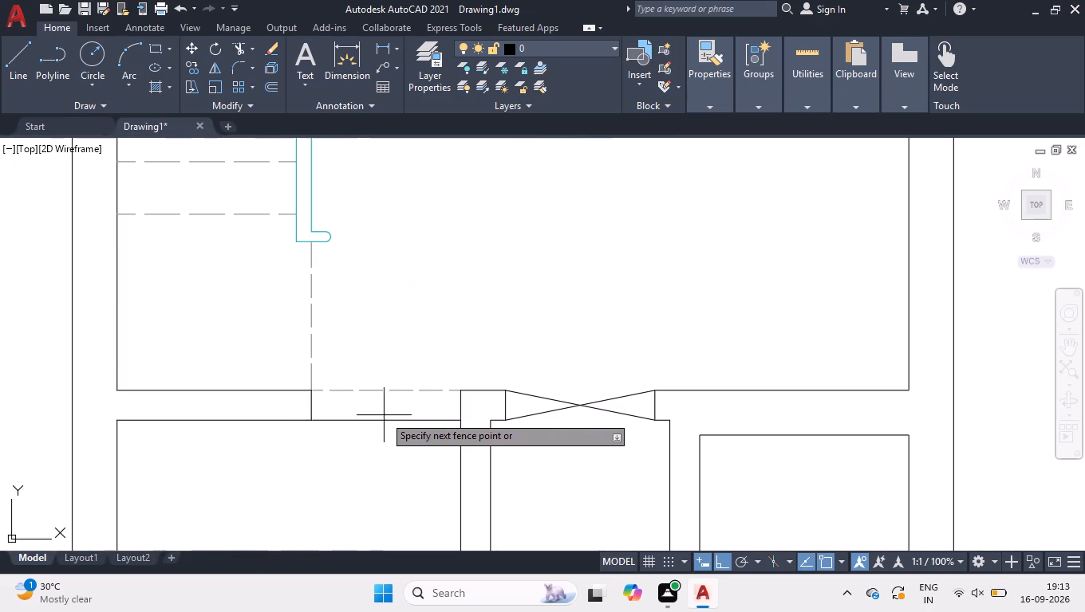
click(379, 434)
key(Return)
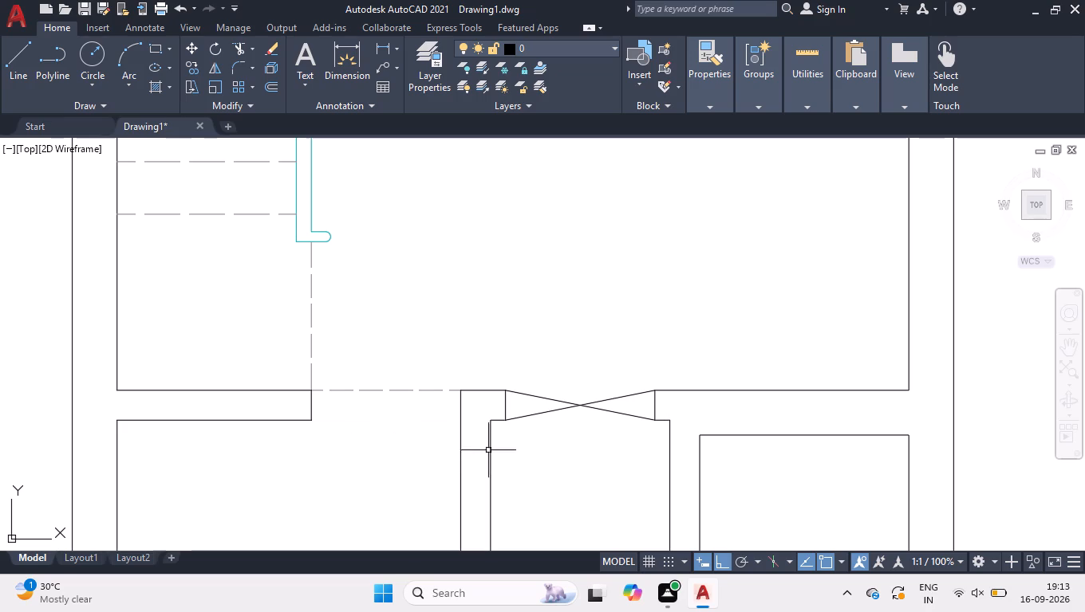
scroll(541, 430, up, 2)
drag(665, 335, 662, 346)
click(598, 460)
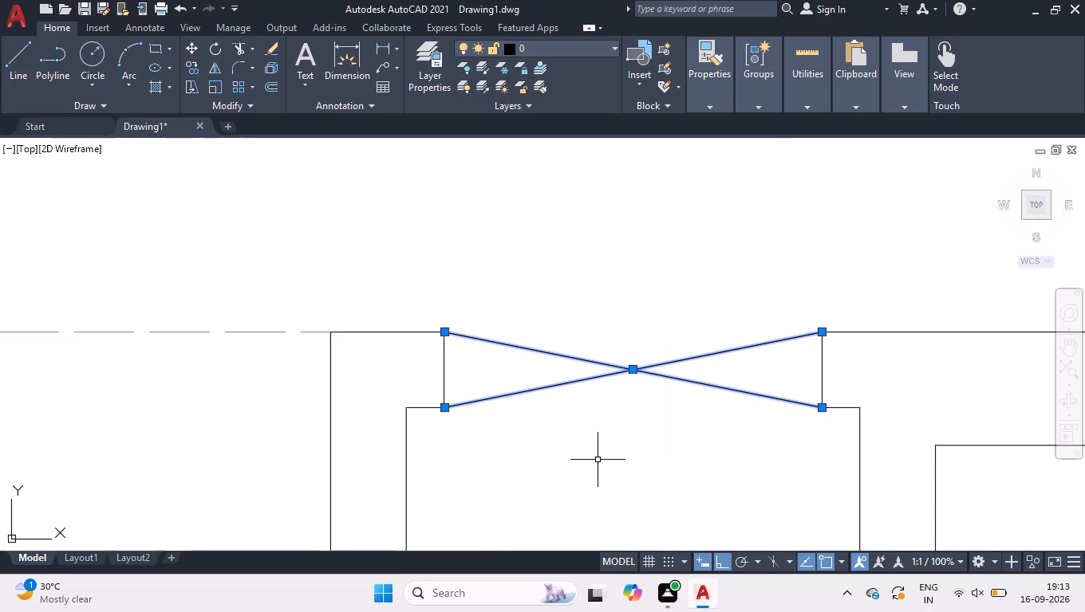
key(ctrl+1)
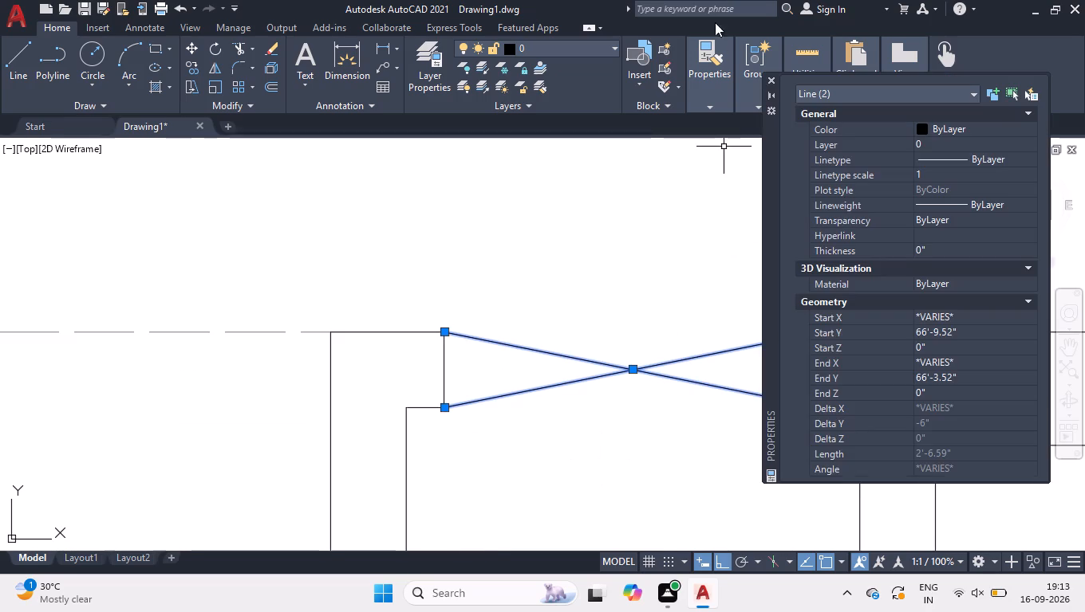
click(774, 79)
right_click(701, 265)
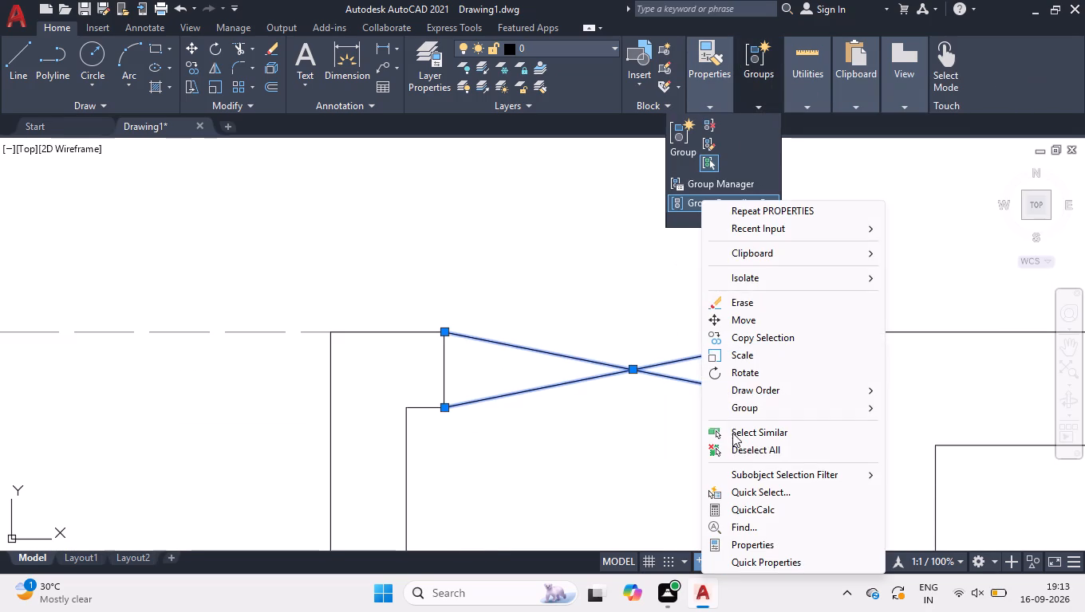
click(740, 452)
Match the properties of the horizontal dashed opening line onto the two crossing diagonals of the adjacent door.
text(MATCJ)
key(BackSpace)
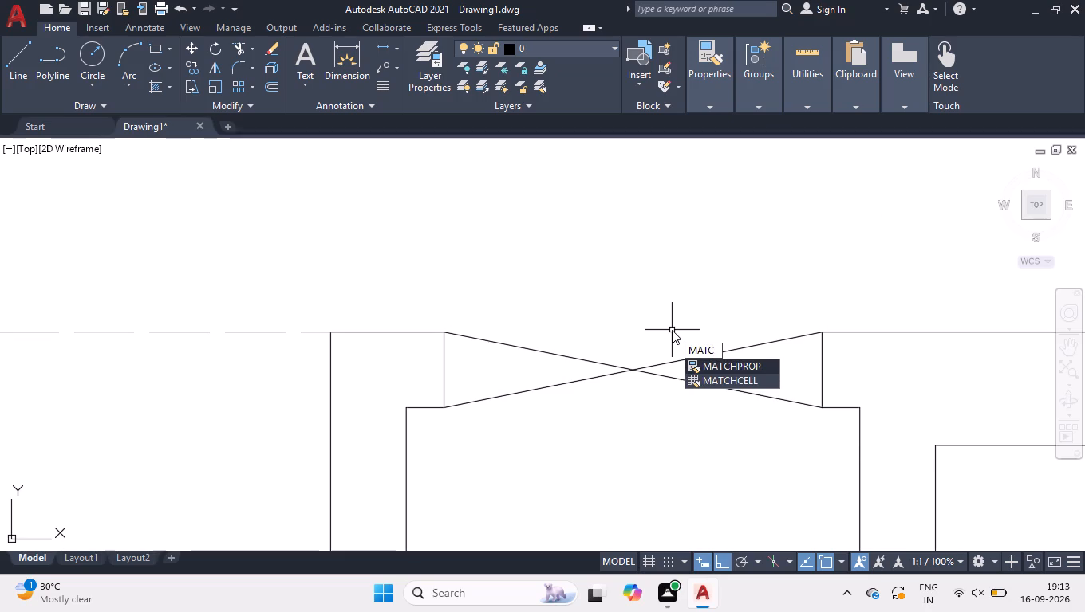
text(HPR)
key(Return)
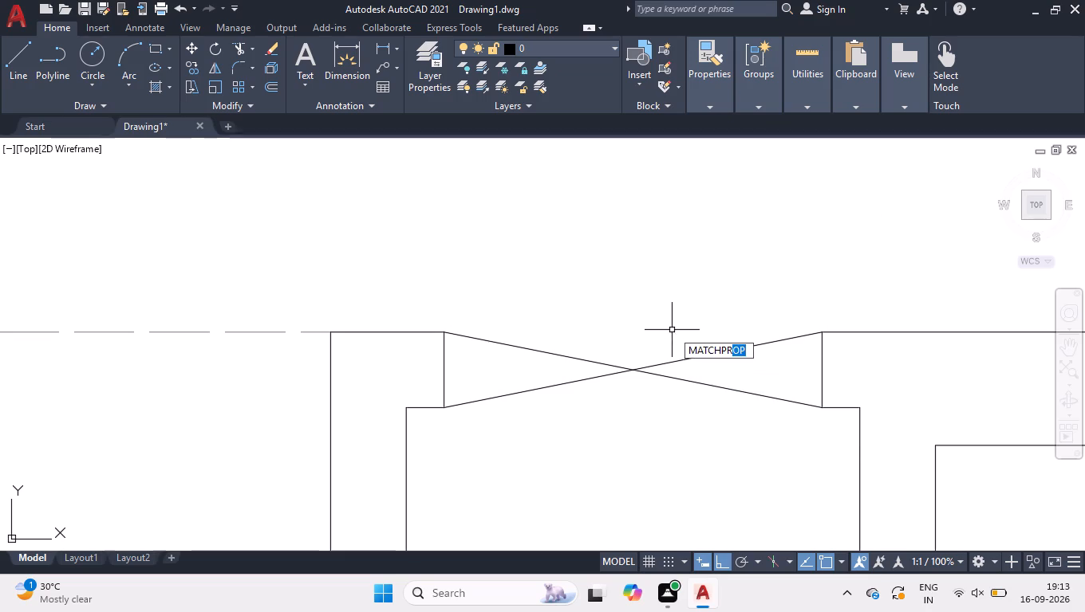
click(168, 332)
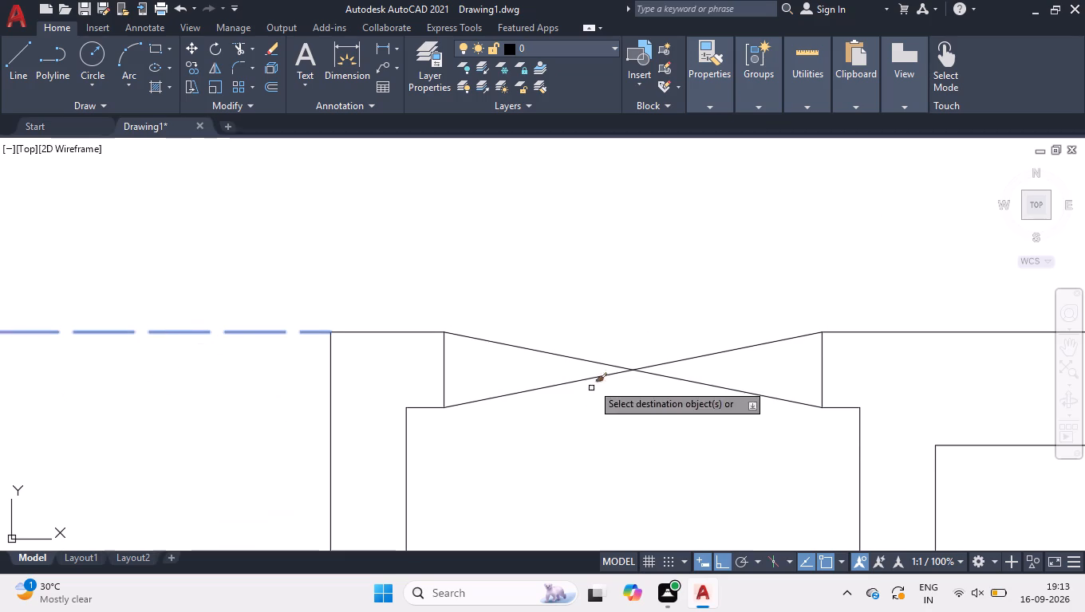
click(653, 321)
click(599, 423)
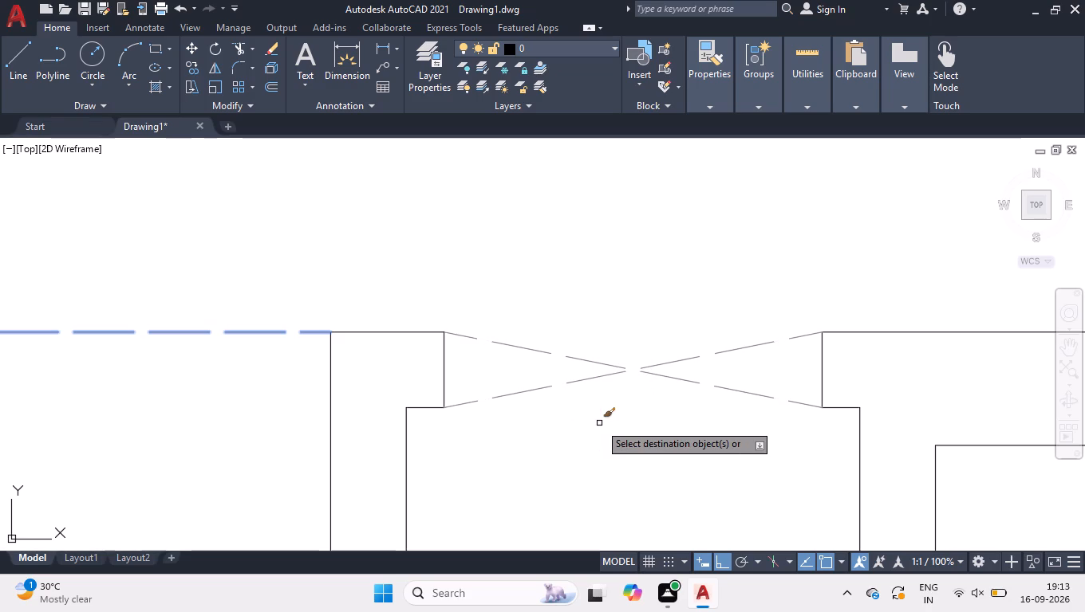
key(Return)
Set the linetype scale of the door's two crossing diagonals to 0.3 and deselect them.
click(583, 407)
click(531, 308)
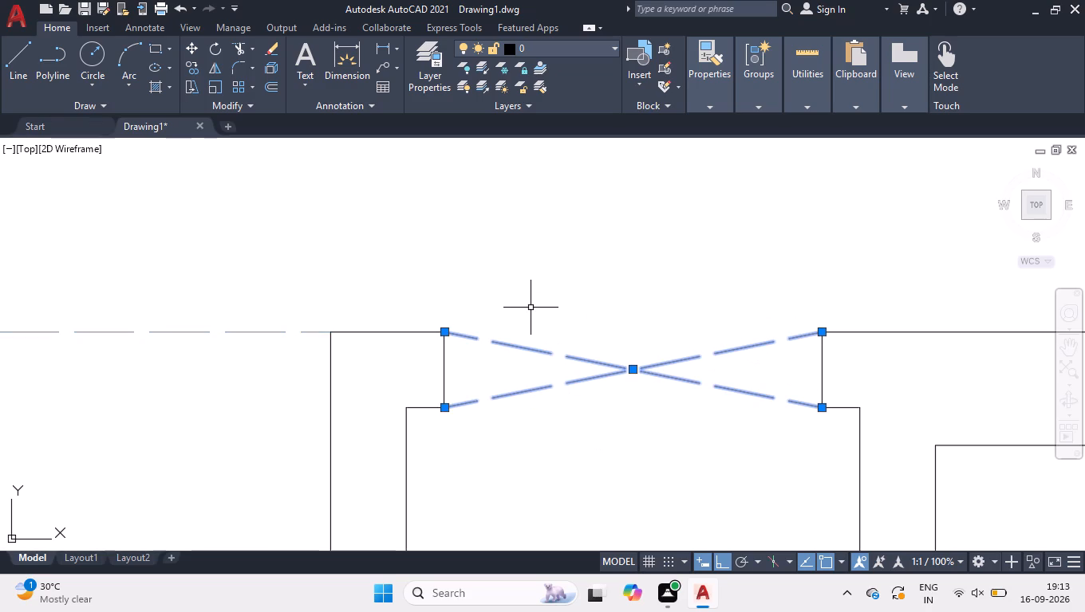
key(ctrl+1)
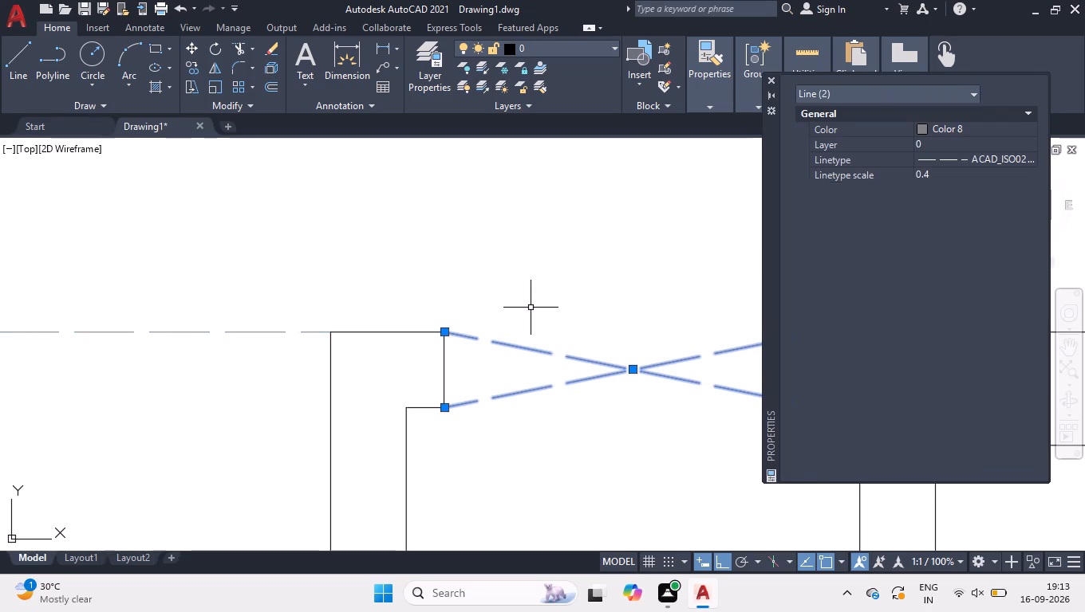
click(942, 174)
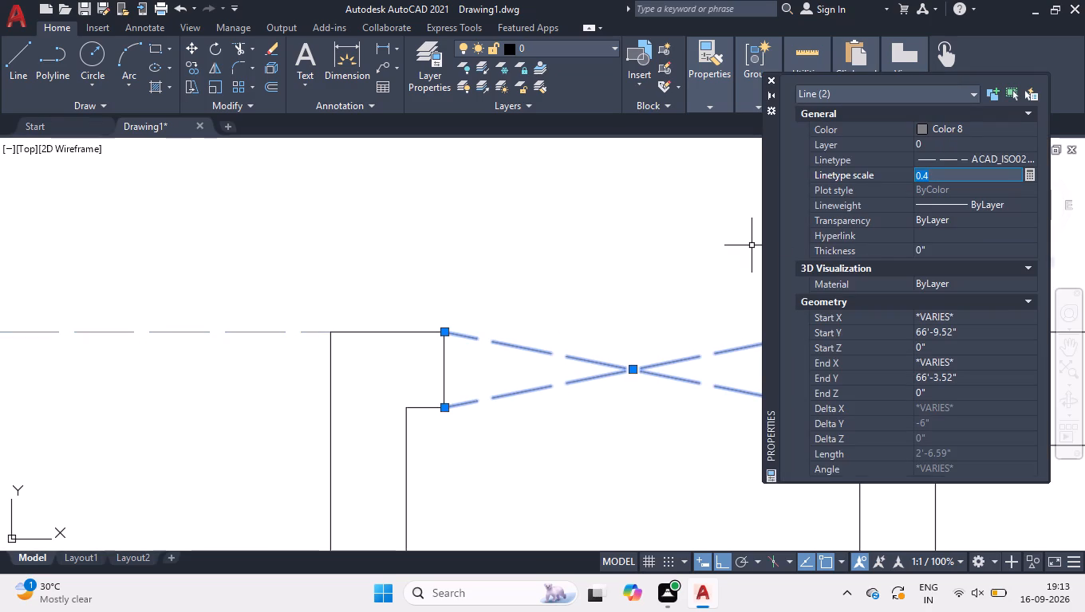
text(0.3)
key(Return)
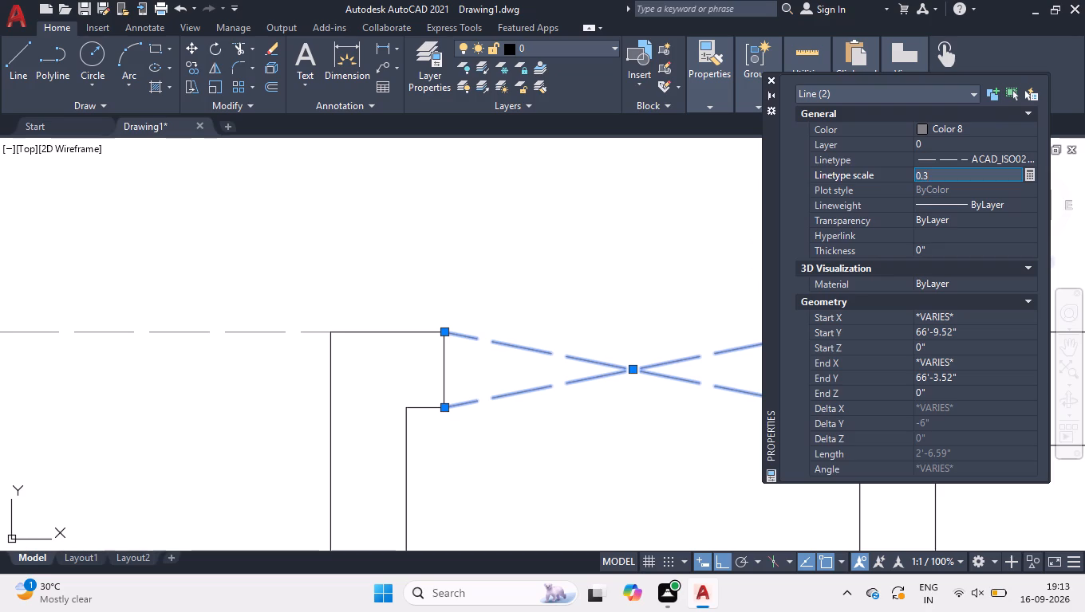
click(775, 80)
right_click(673, 194)
click(743, 448)
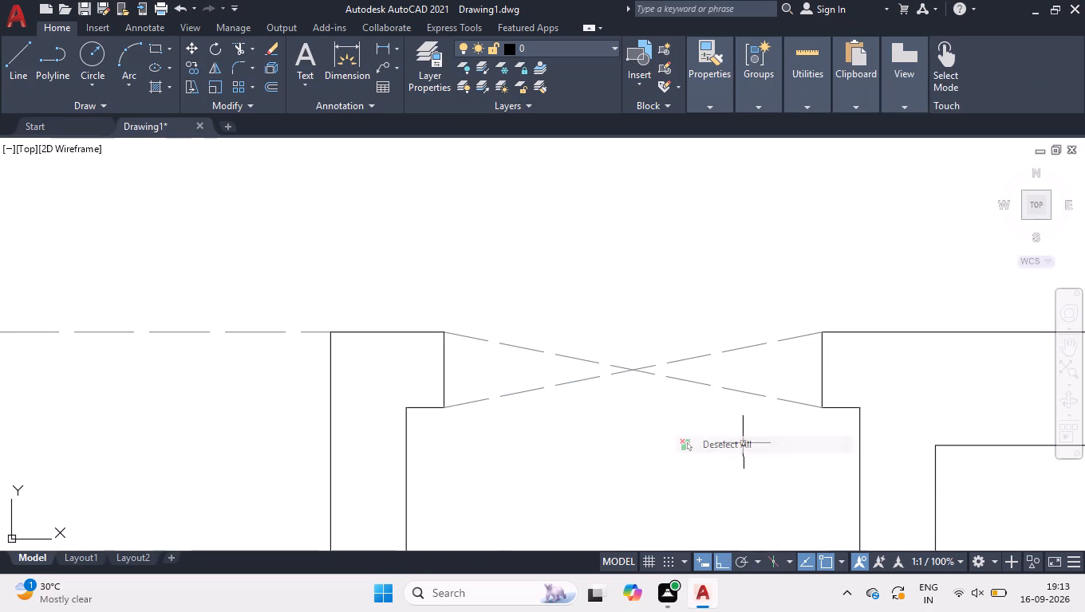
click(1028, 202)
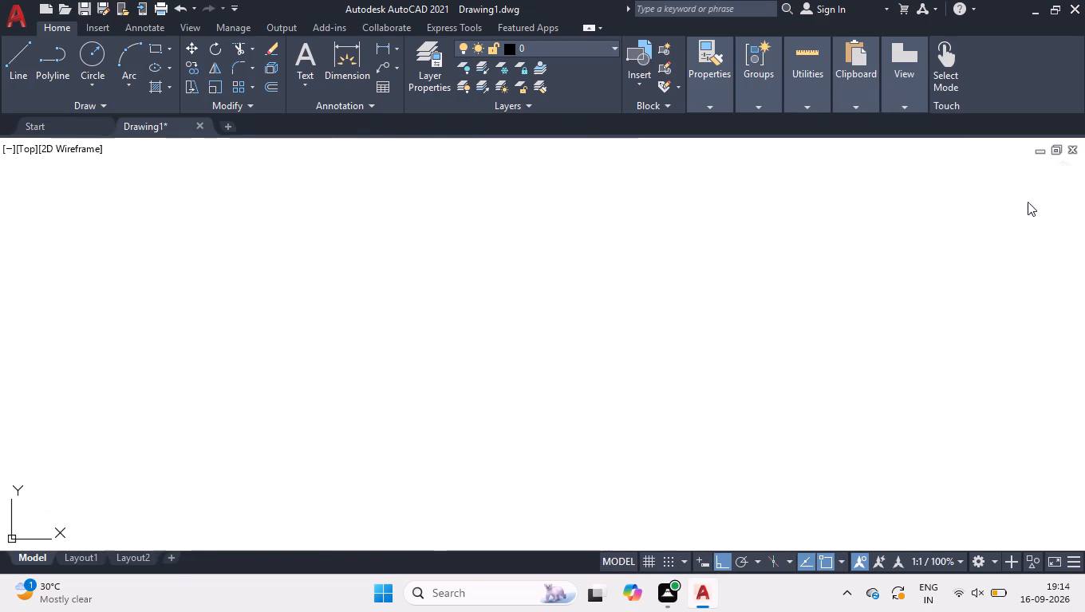
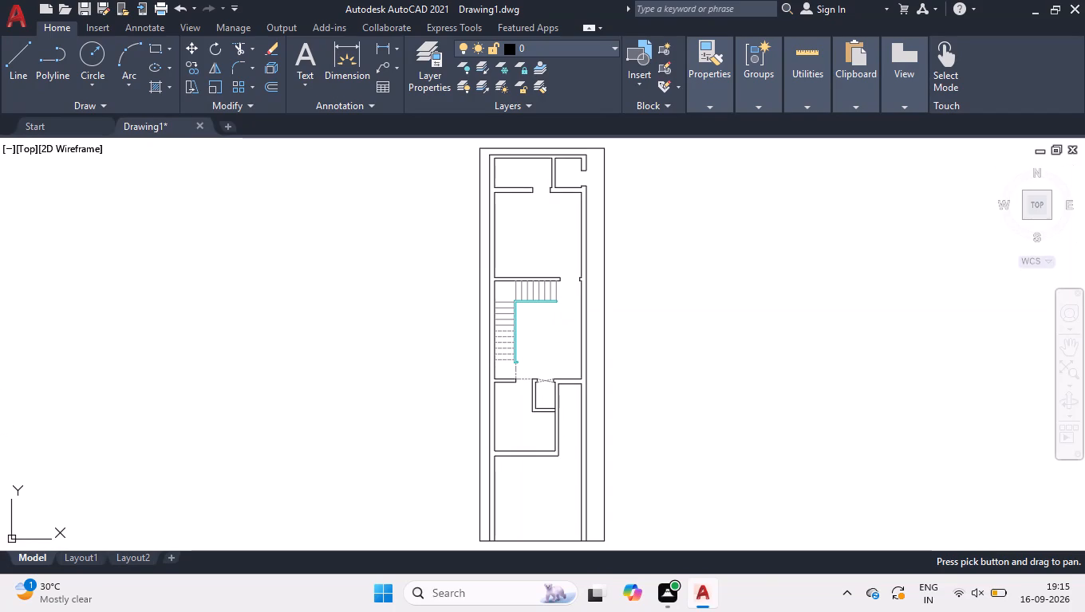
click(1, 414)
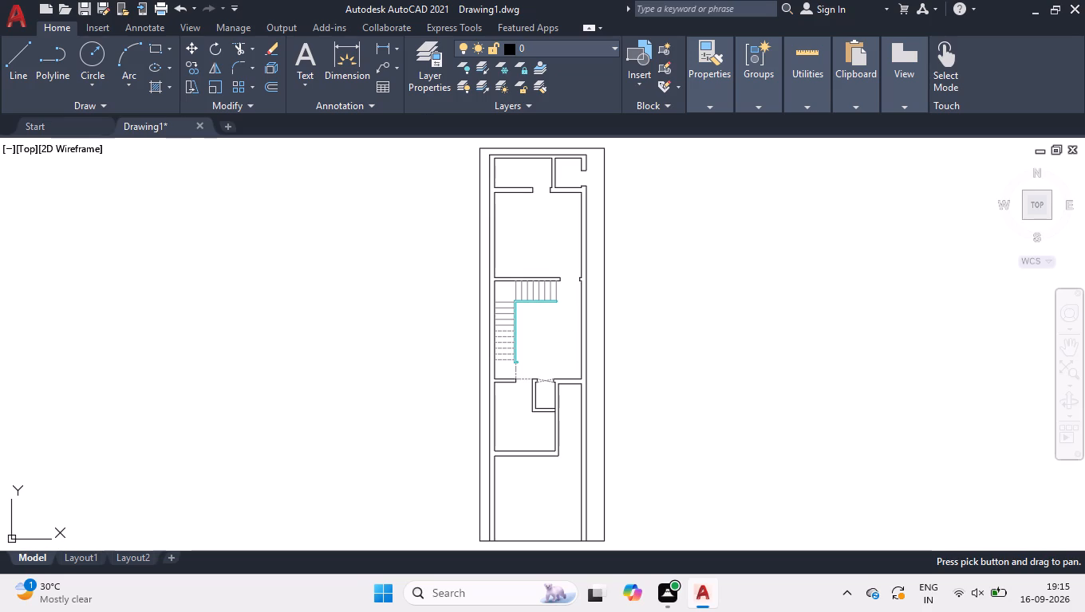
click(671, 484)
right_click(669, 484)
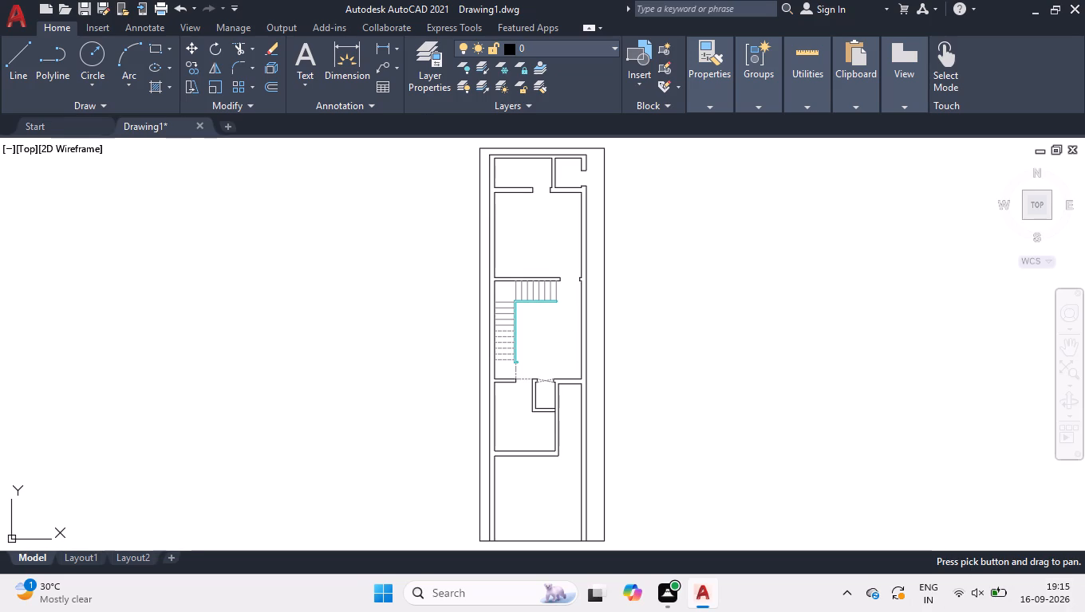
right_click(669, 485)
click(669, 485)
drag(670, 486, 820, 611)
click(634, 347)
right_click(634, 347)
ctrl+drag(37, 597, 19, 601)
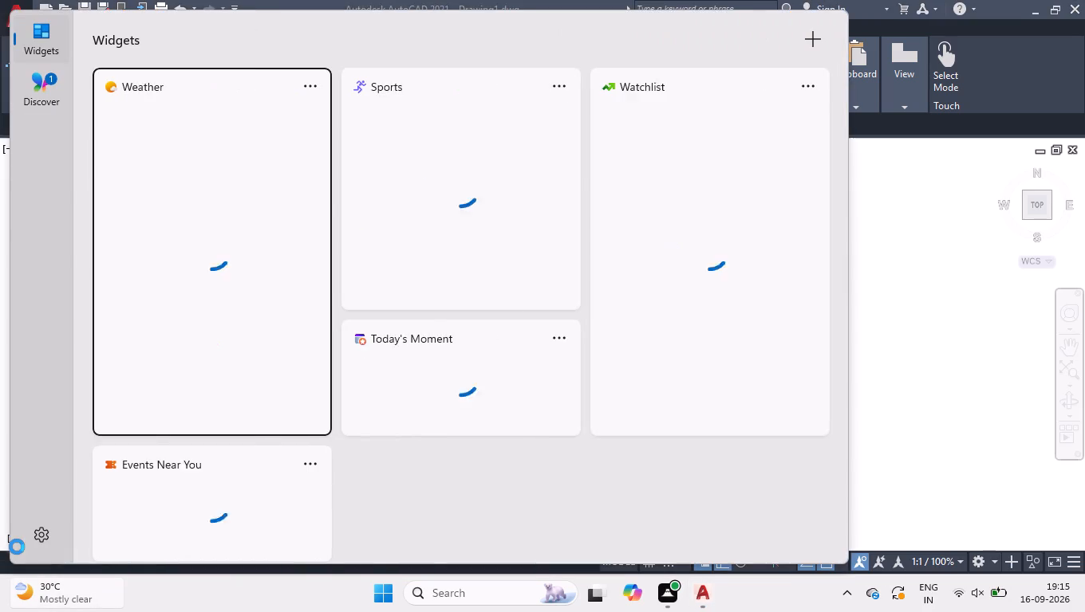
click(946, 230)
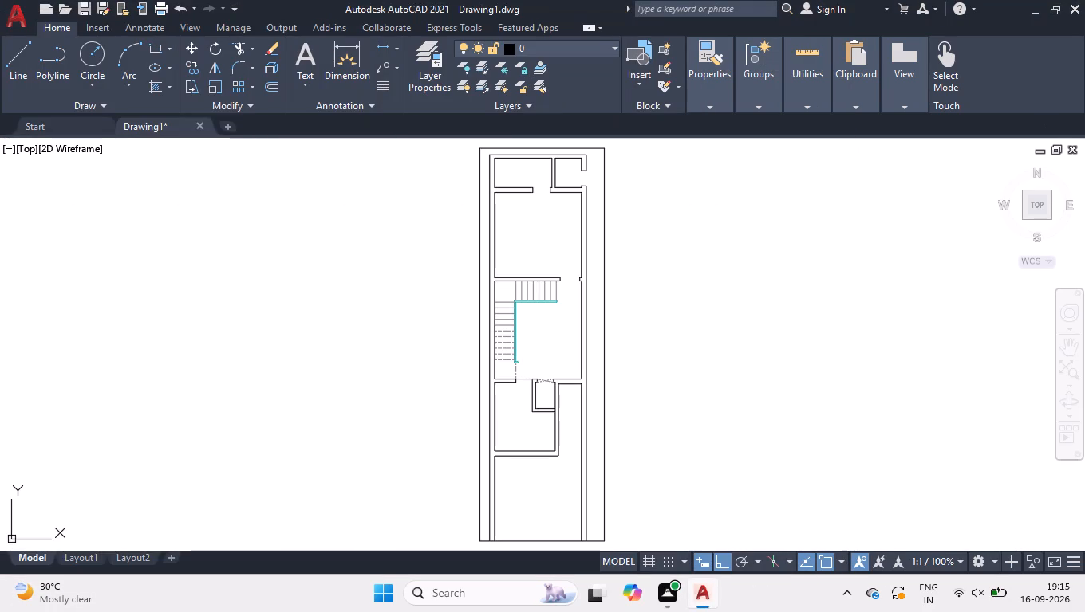
Quit the program, choosing to save the changes to the drawing as 16-9-3 in the Documents folder.
key(ctrl+q)
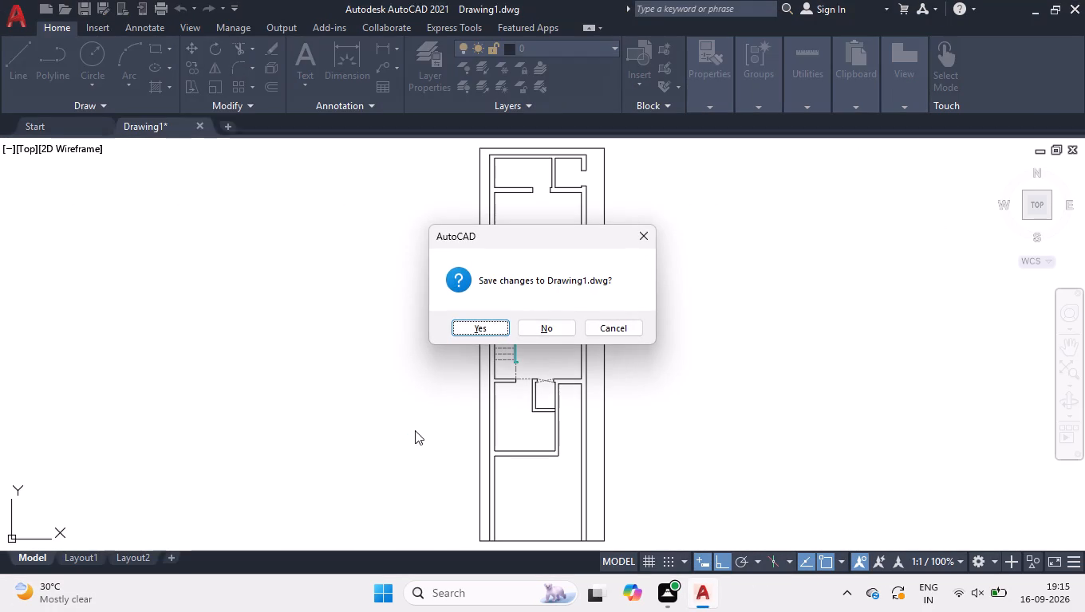
click(470, 335)
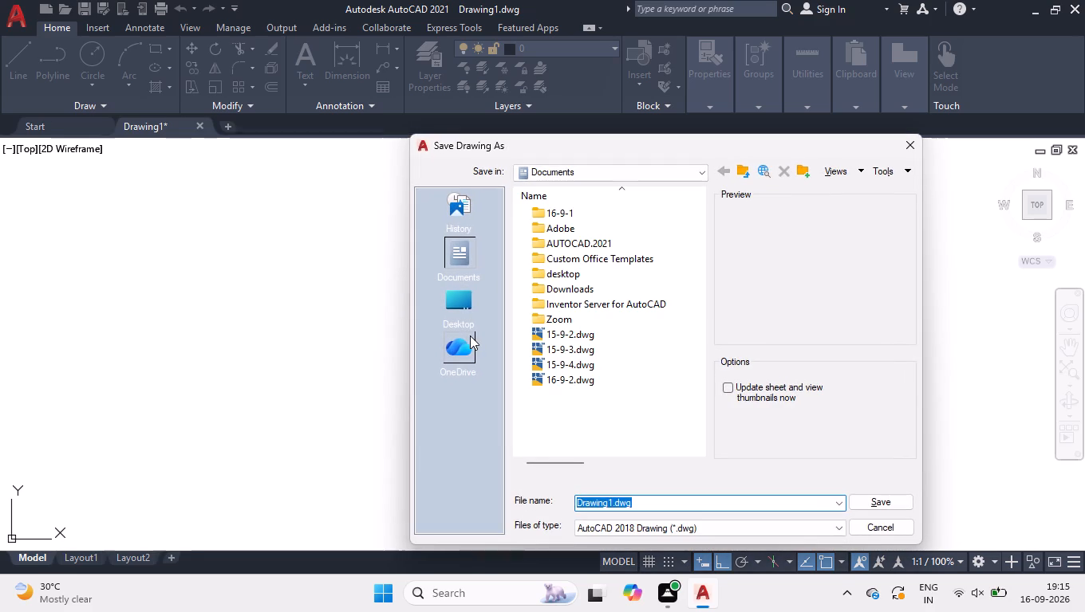
key(1)
key(6)
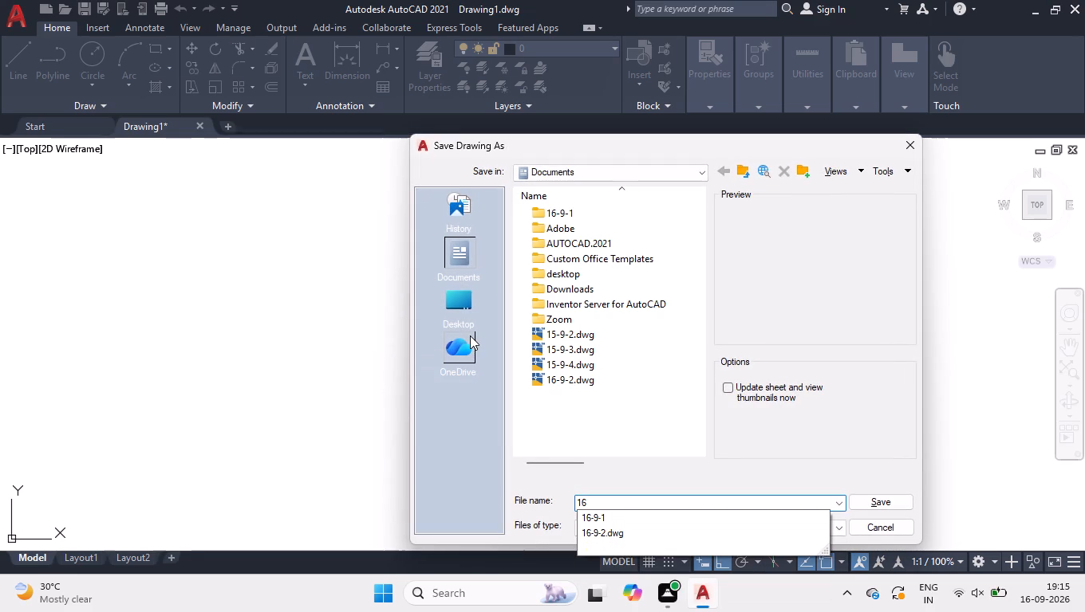
text(-9-)
key(3)
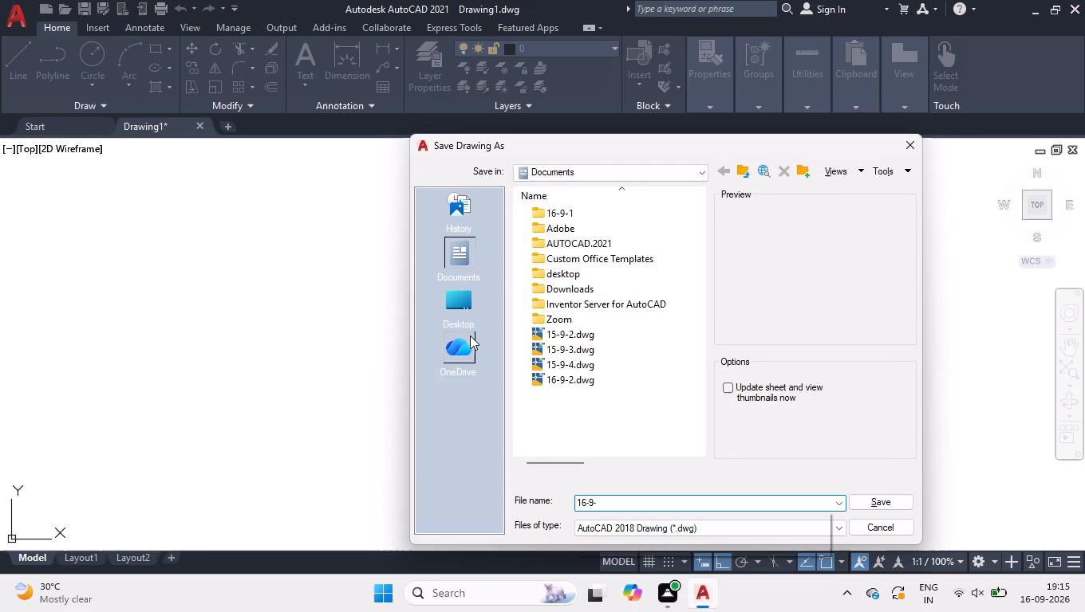
key(Return)
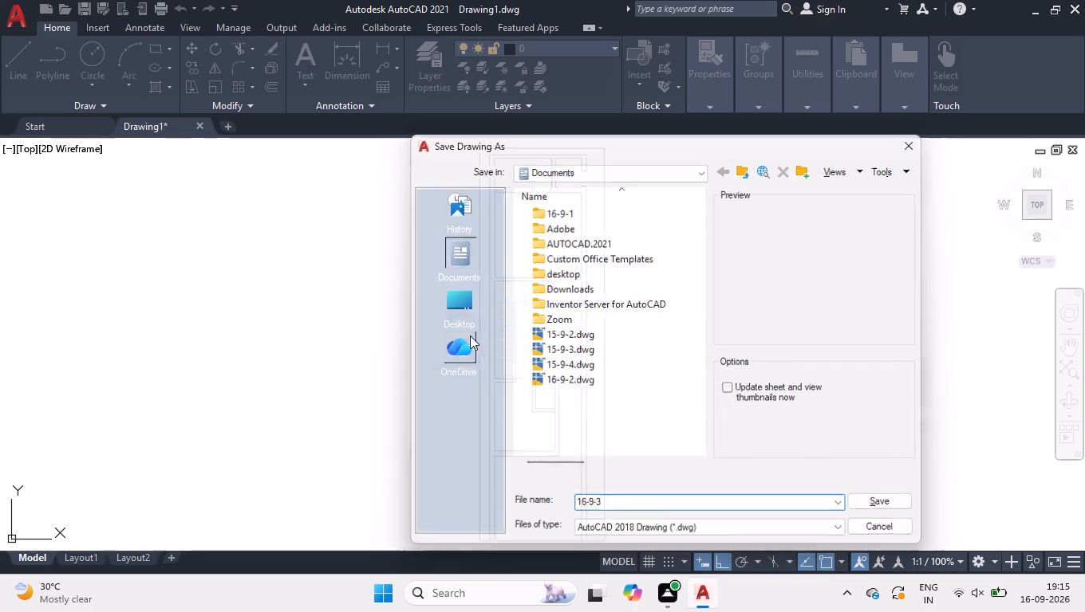
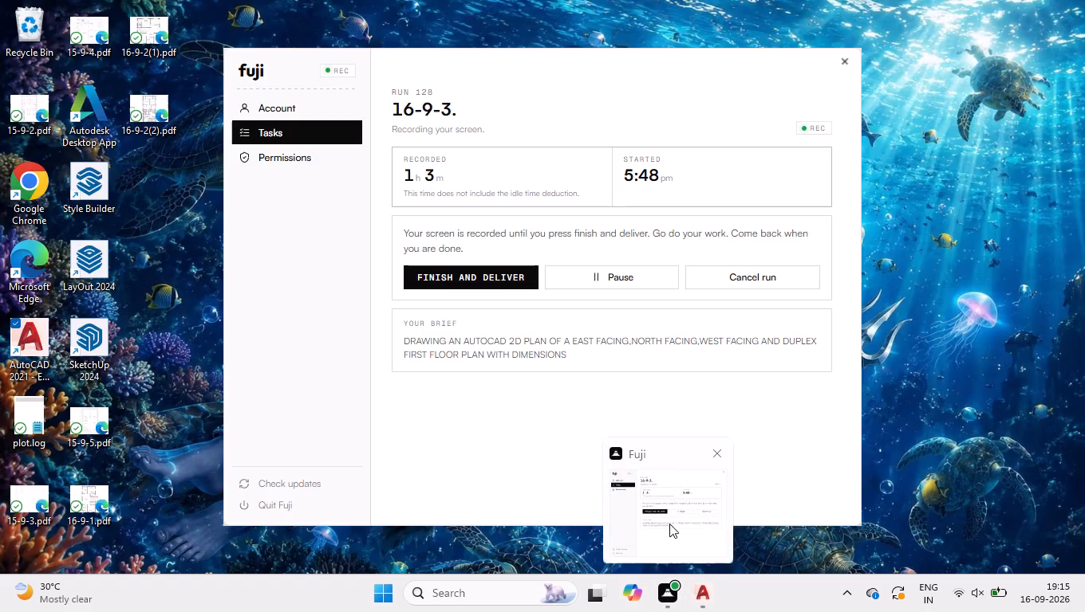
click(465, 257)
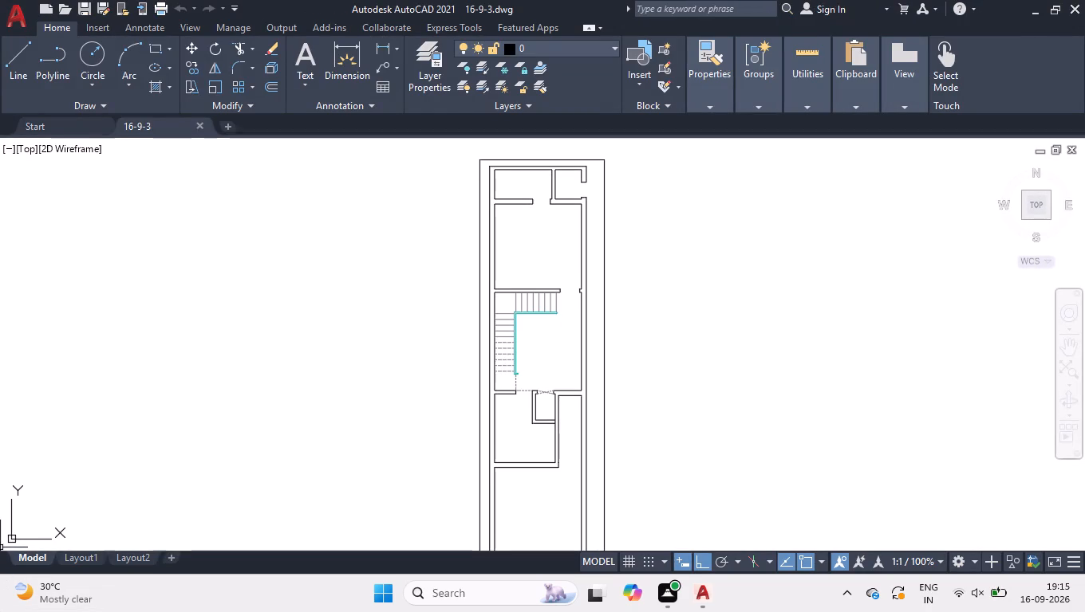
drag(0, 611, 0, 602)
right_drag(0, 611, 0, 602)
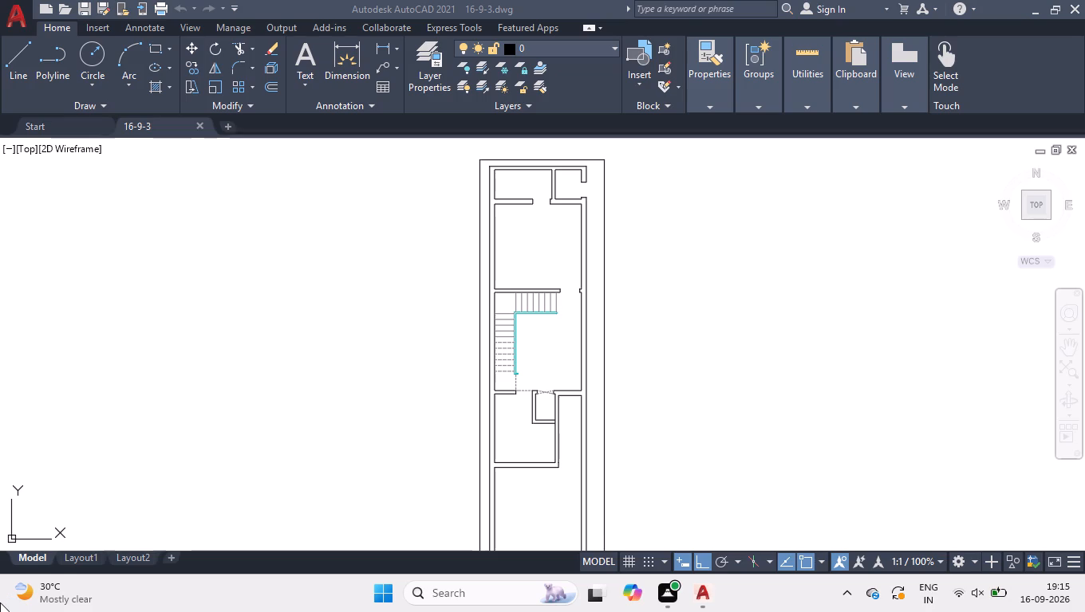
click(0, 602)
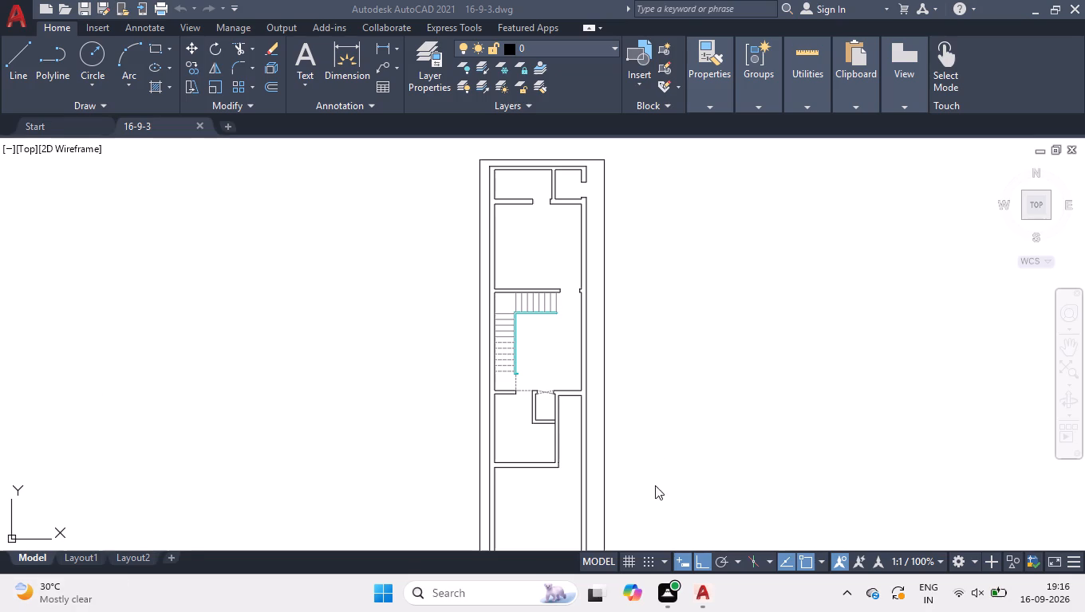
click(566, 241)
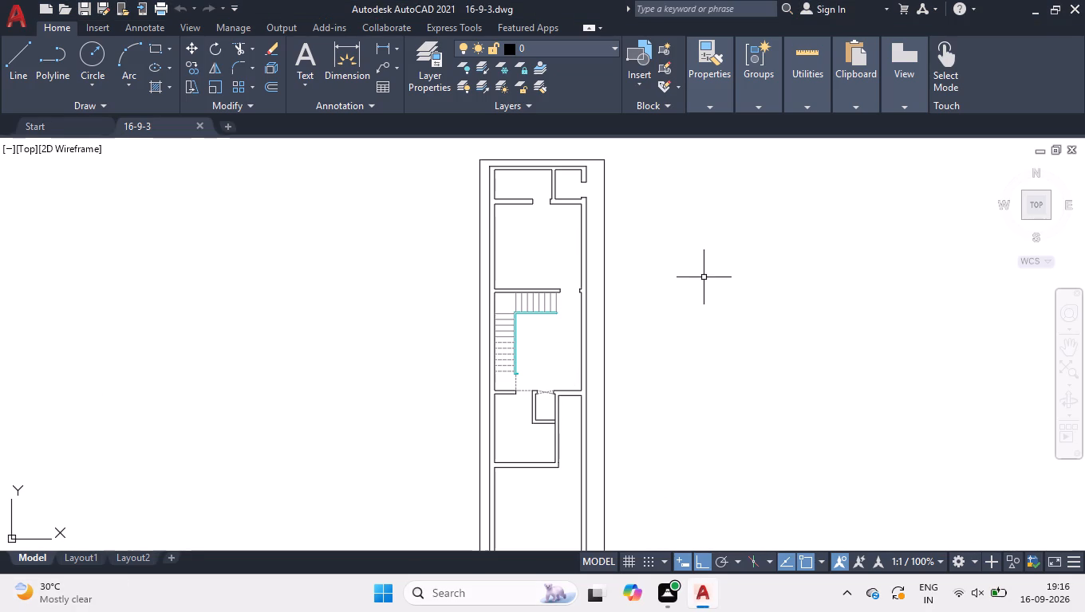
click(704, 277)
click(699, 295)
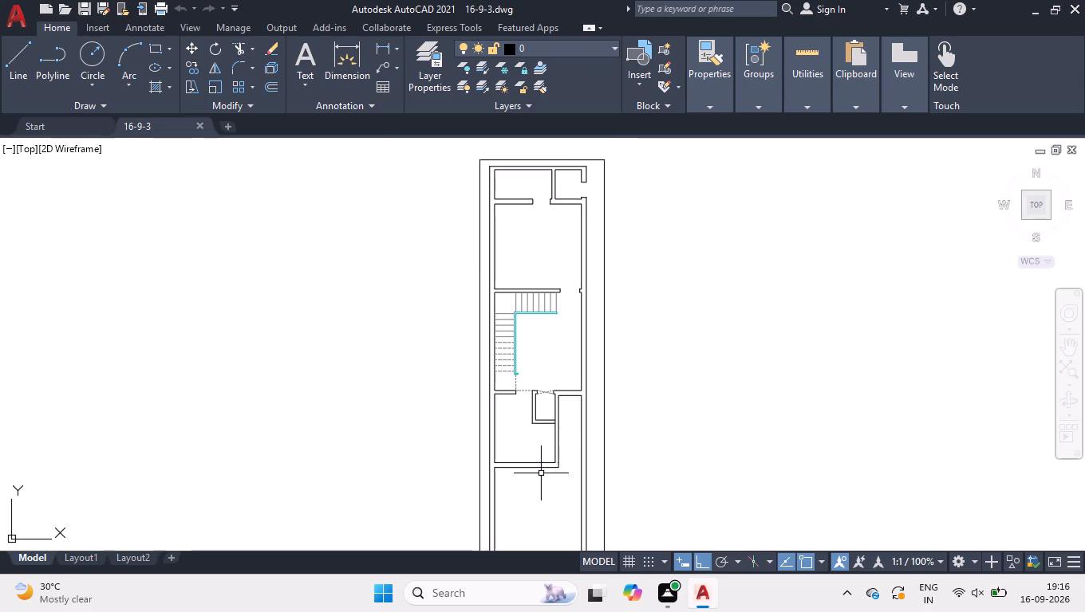
Join the two collinear segments of the outer face of the southern room's east wall into one line.
scroll(541, 476, up, 2)
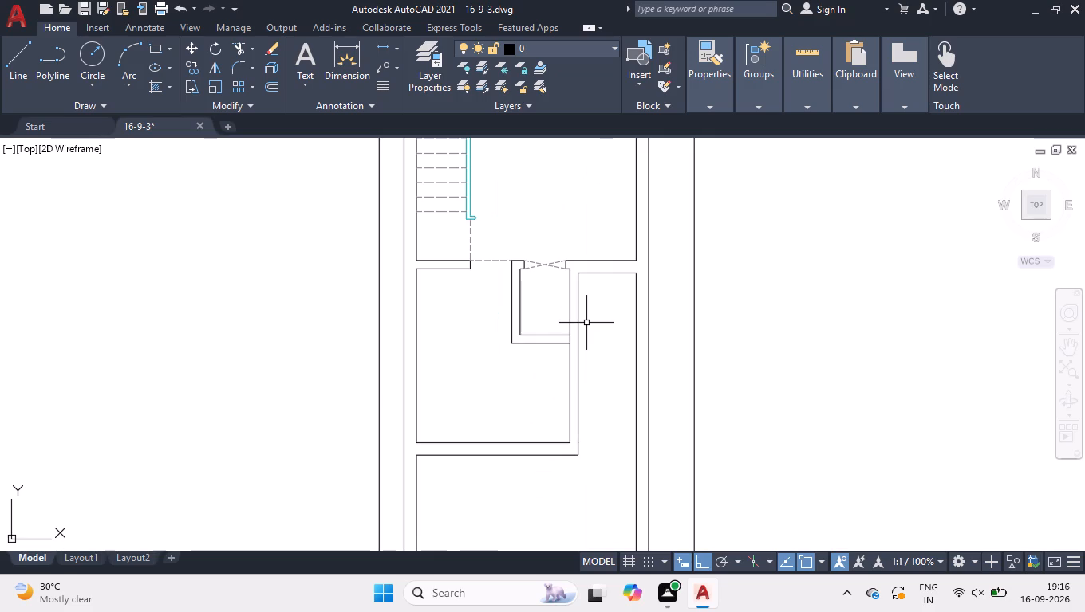
click(507, 453)
scroll(535, 441, up, 1)
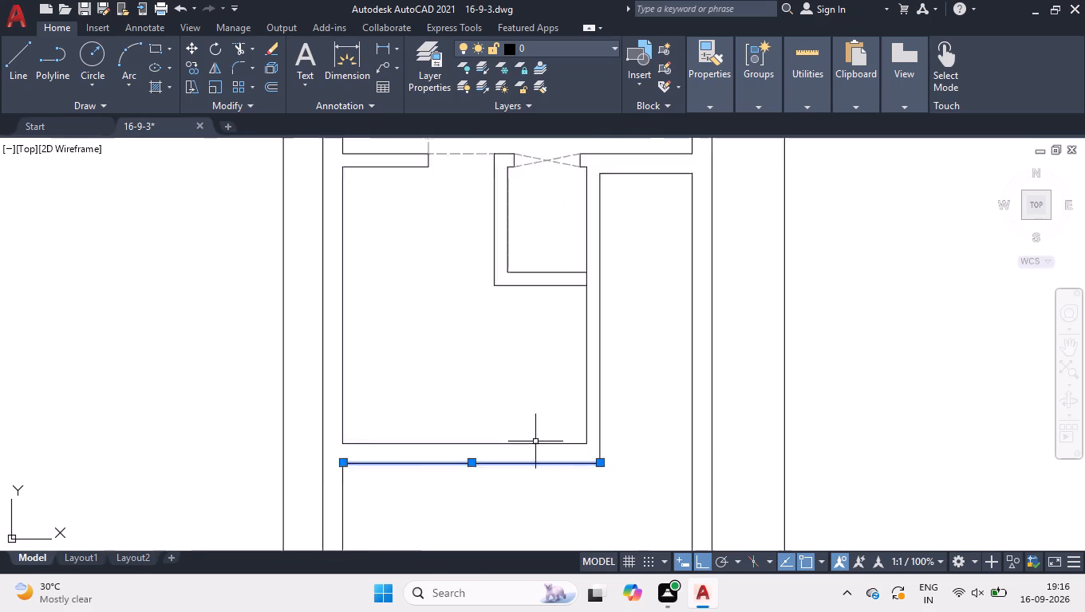
scroll(535, 441, up, 1)
click(634, 472)
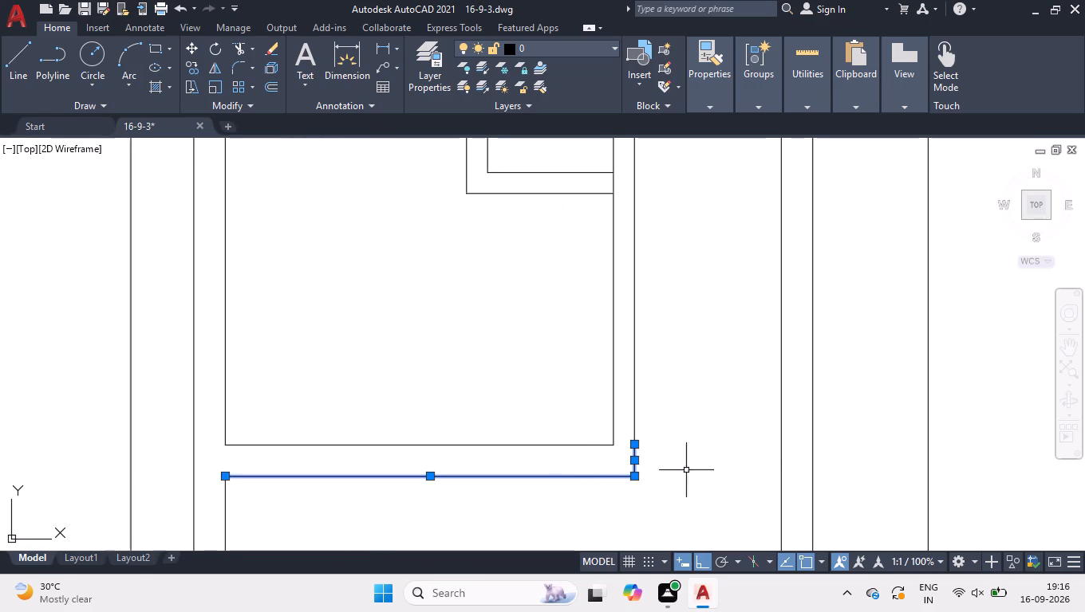
right_click(671, 461)
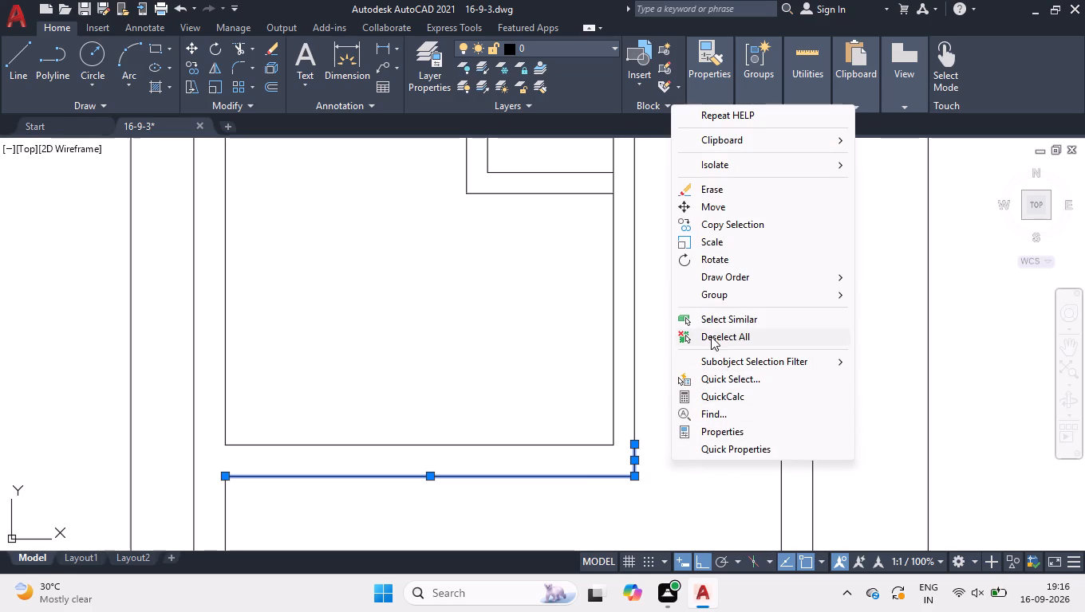
click(711, 336)
click(649, 318)
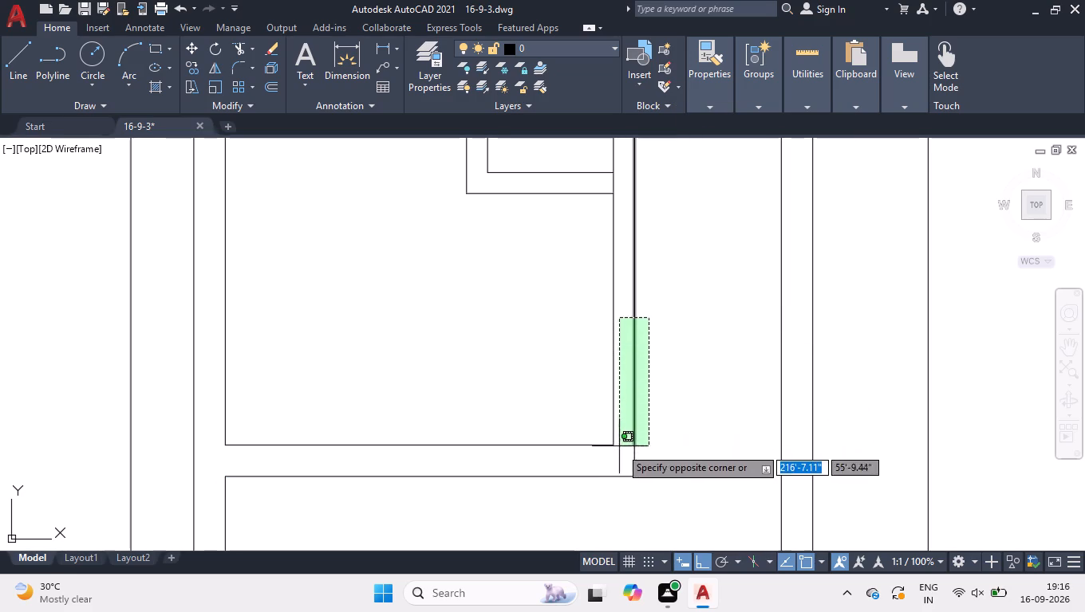
click(621, 456)
scroll(661, 449, down, 1)
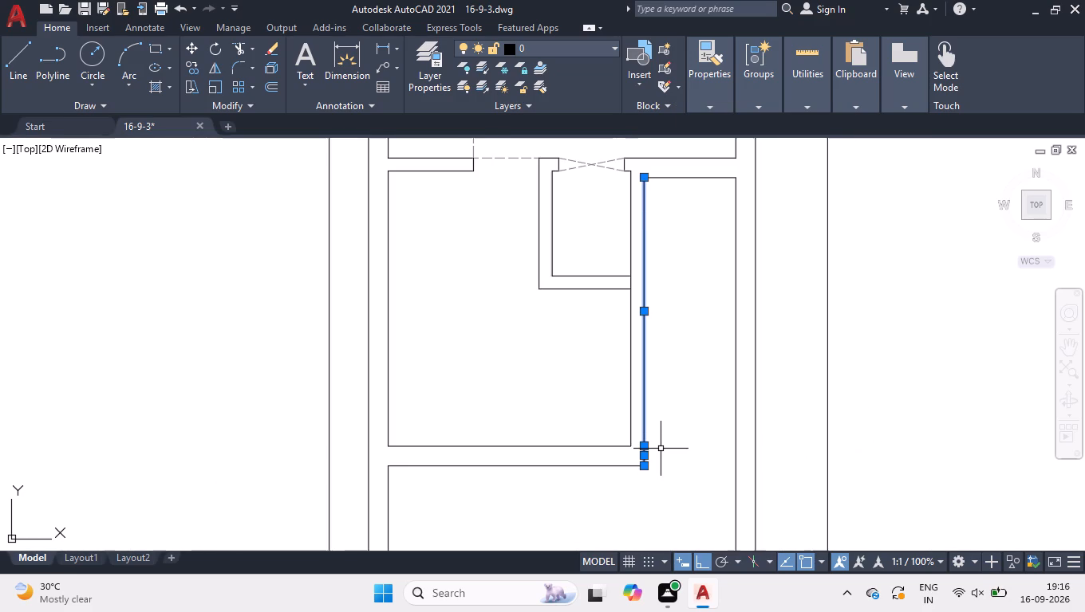
key(j)
key(Return)
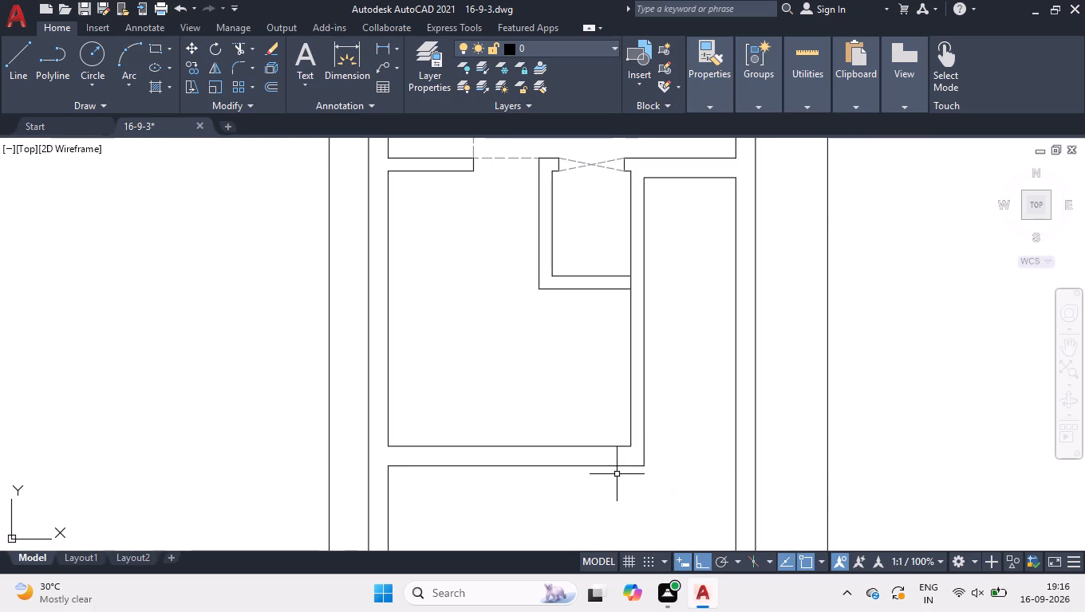
Stretch the lower line of the southern room's bottom wall east to the outer face of the building's east wall.
click(616, 474)
click(610, 465)
scroll(621, 465, up, 1)
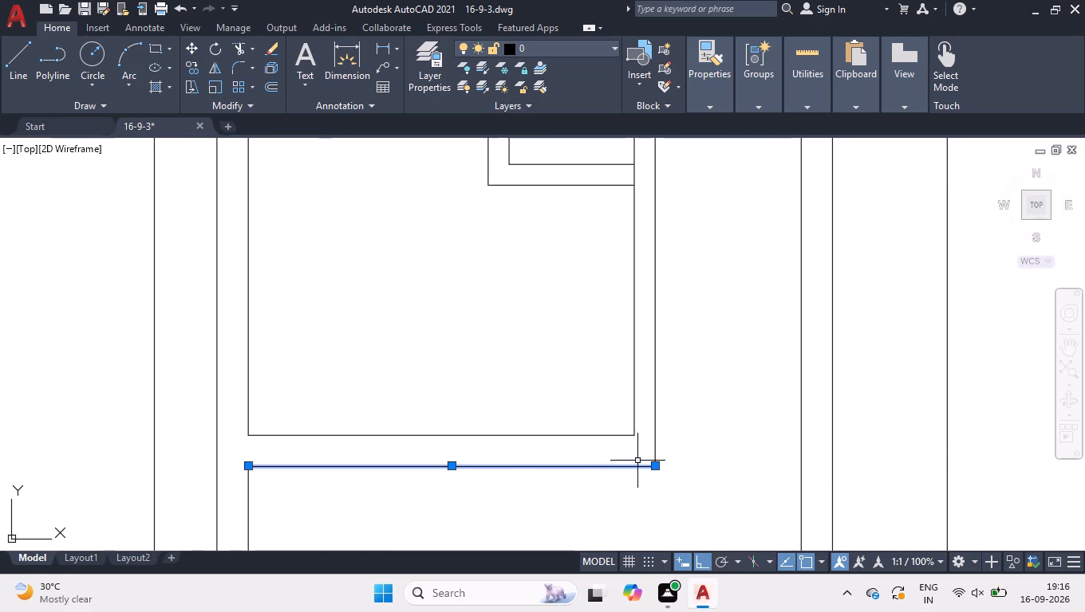
click(653, 465)
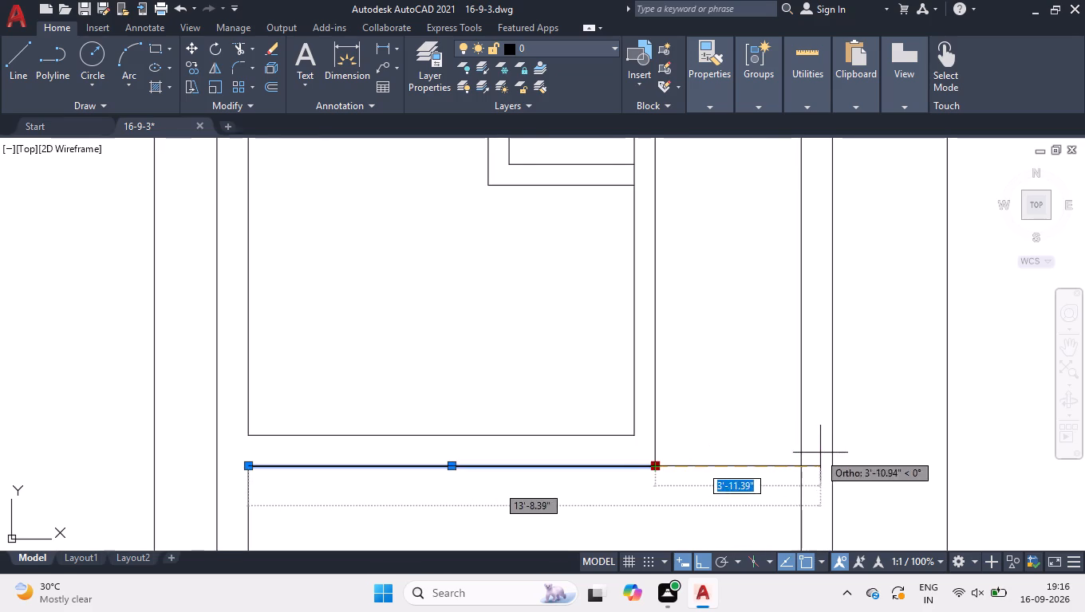
click(828, 463)
right_click(749, 430)
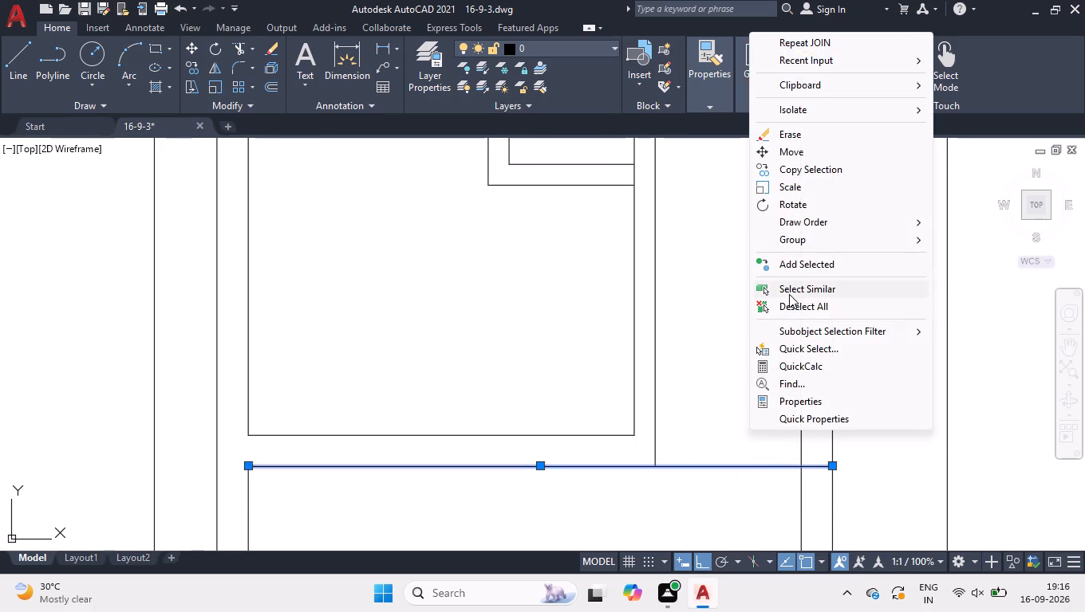
click(787, 310)
Trim the inner east wall line between the two horizontal lines bounding the recess beside the southern room.
scroll(759, 358, down, 2)
text(TR)
key(space)
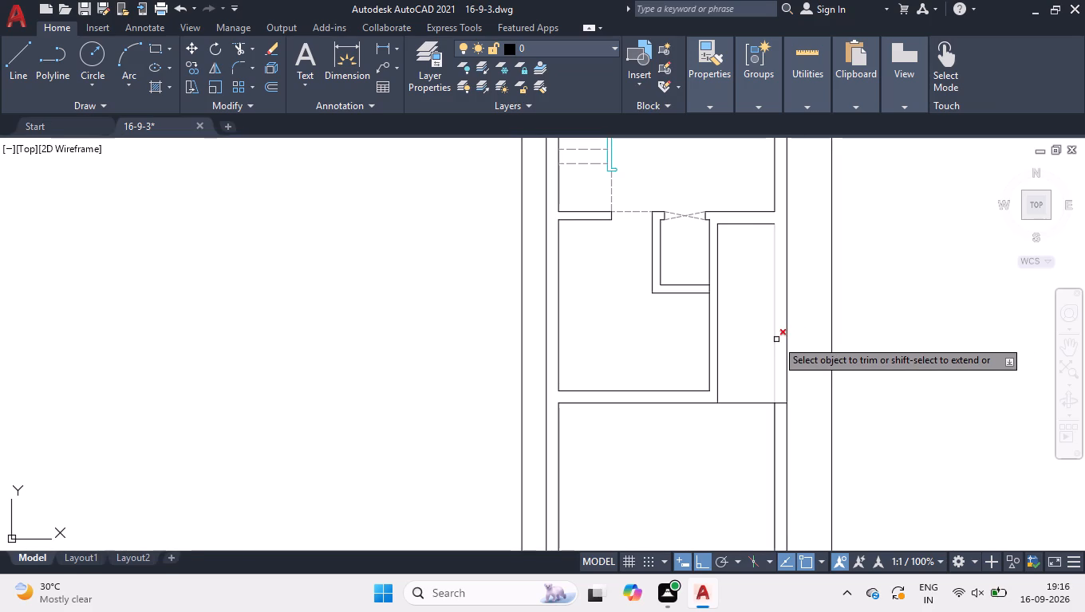
click(776, 339)
key(space)
Stretch the top line of the recess east to the outer face of the east wall.
scroll(759, 210, up, 2)
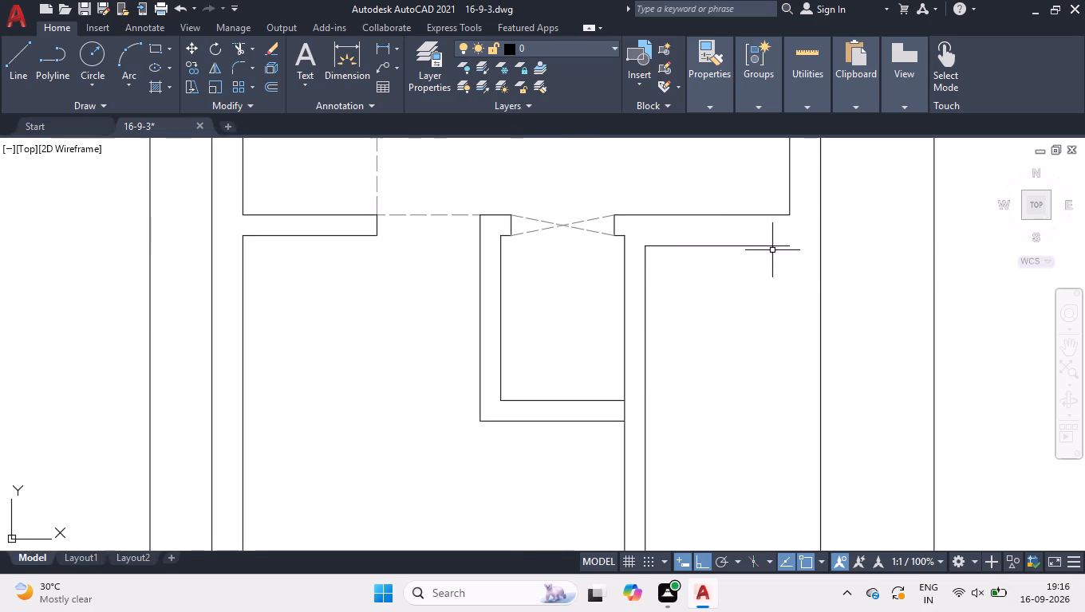
click(772, 250)
click(768, 241)
scroll(769, 229, up, 3)
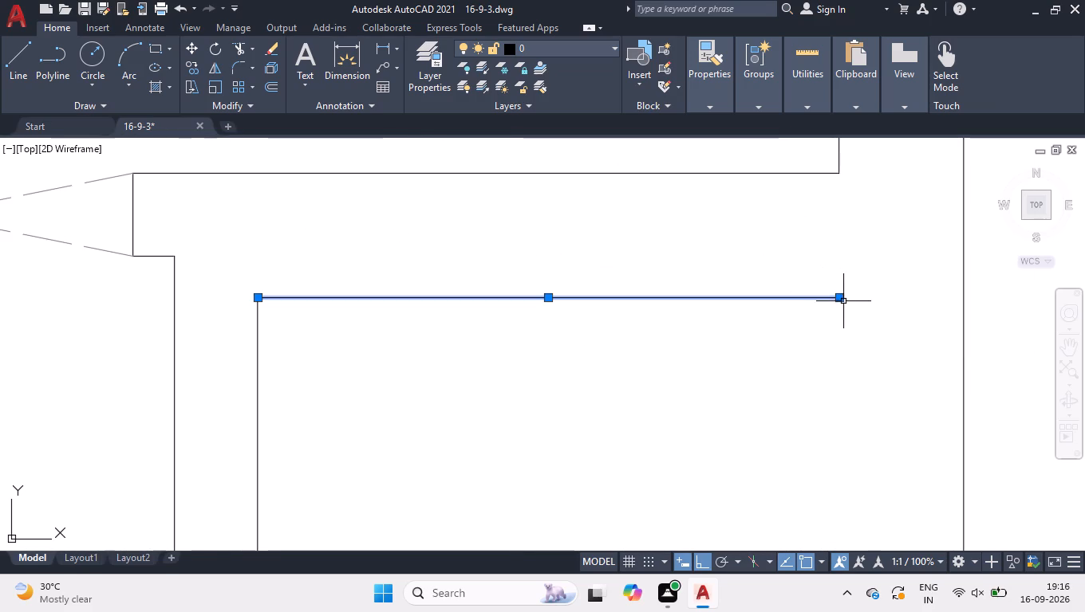
click(842, 301)
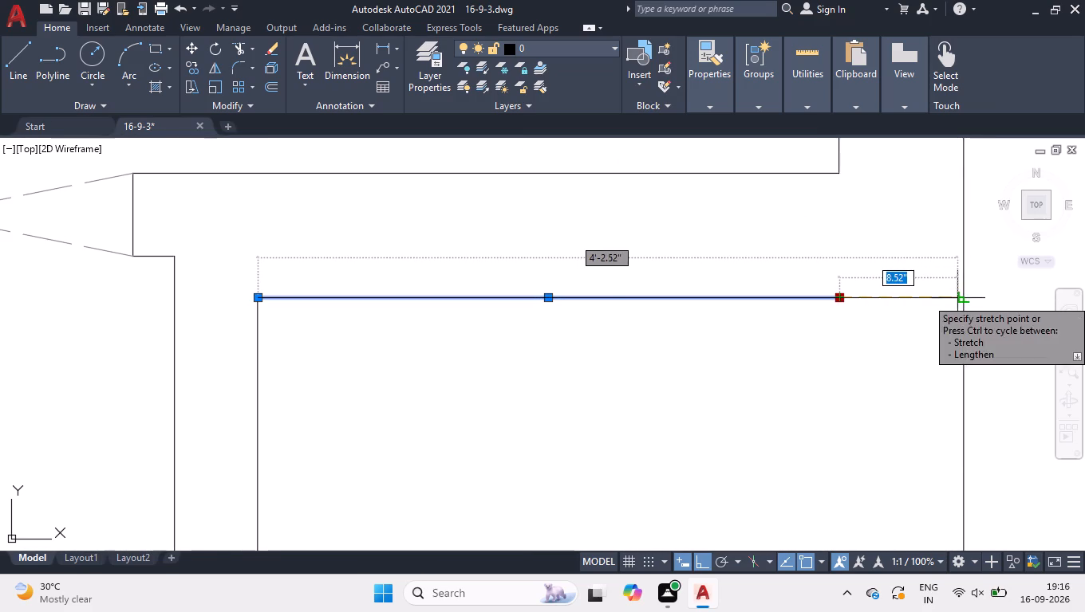
click(961, 298)
right_click(832, 339)
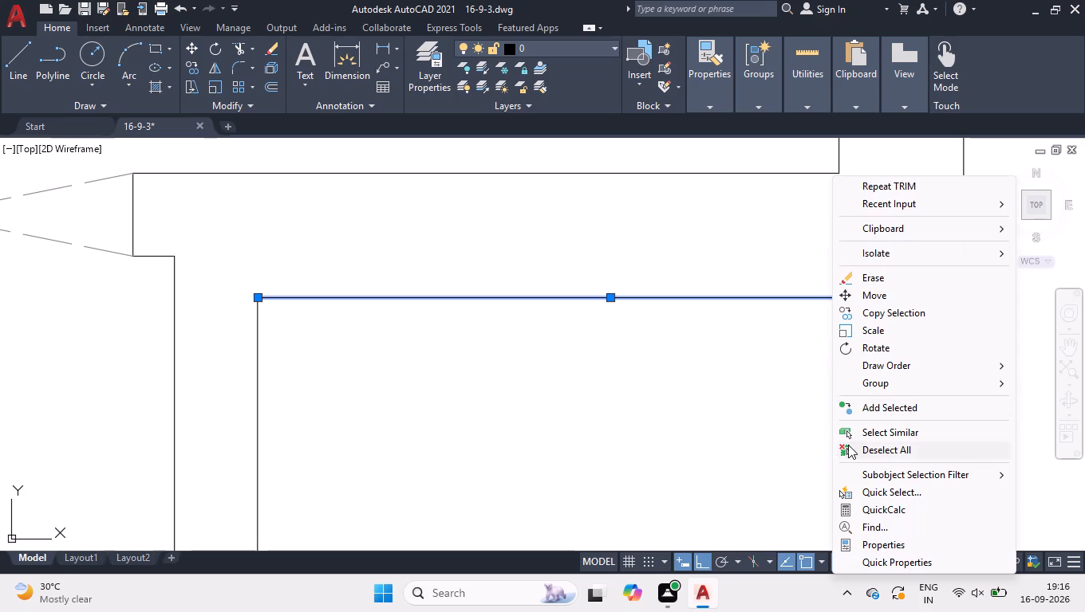
click(848, 449)
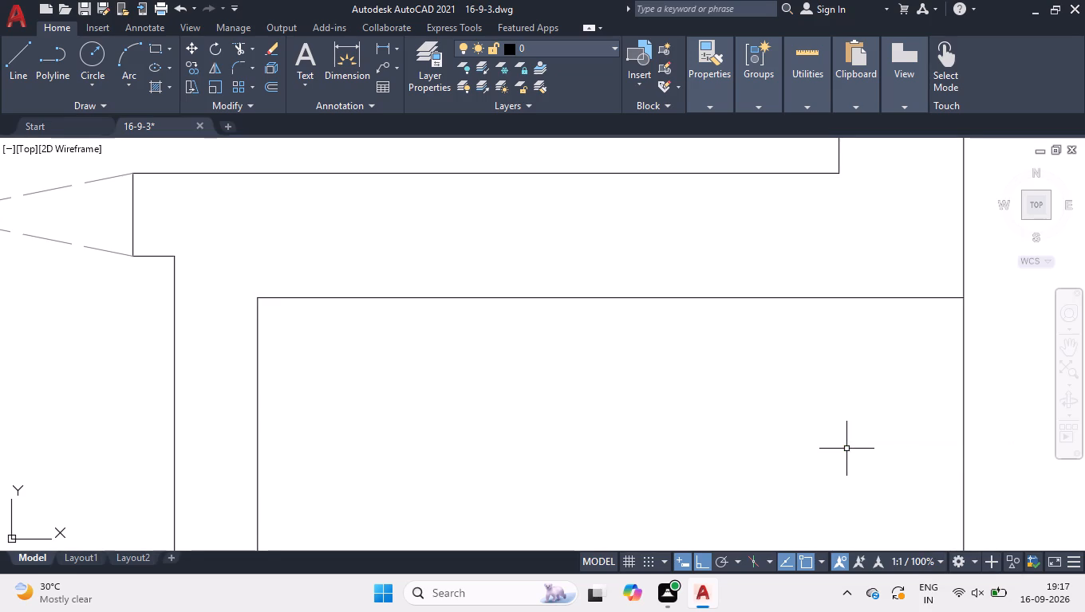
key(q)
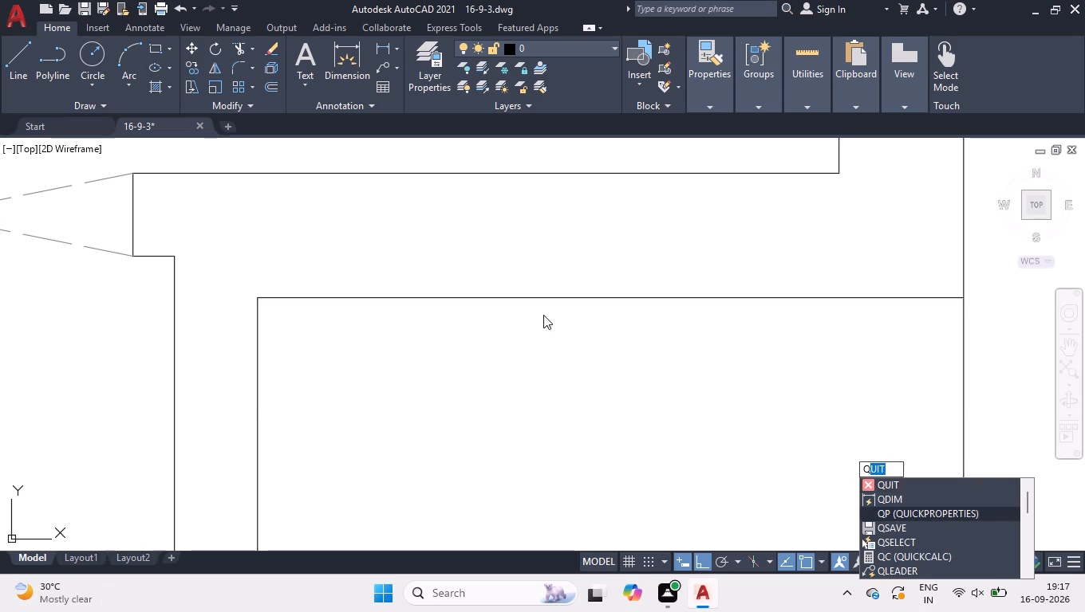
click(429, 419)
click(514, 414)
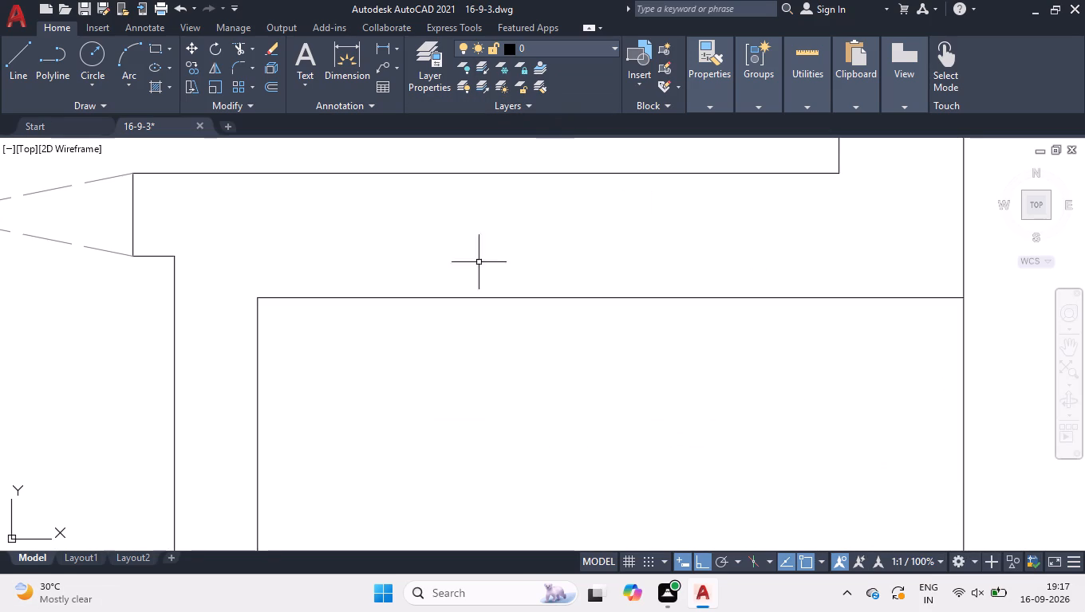
Delete the inner east wall line south of the extended bottom wall line.
scroll(676, 313, down, 7)
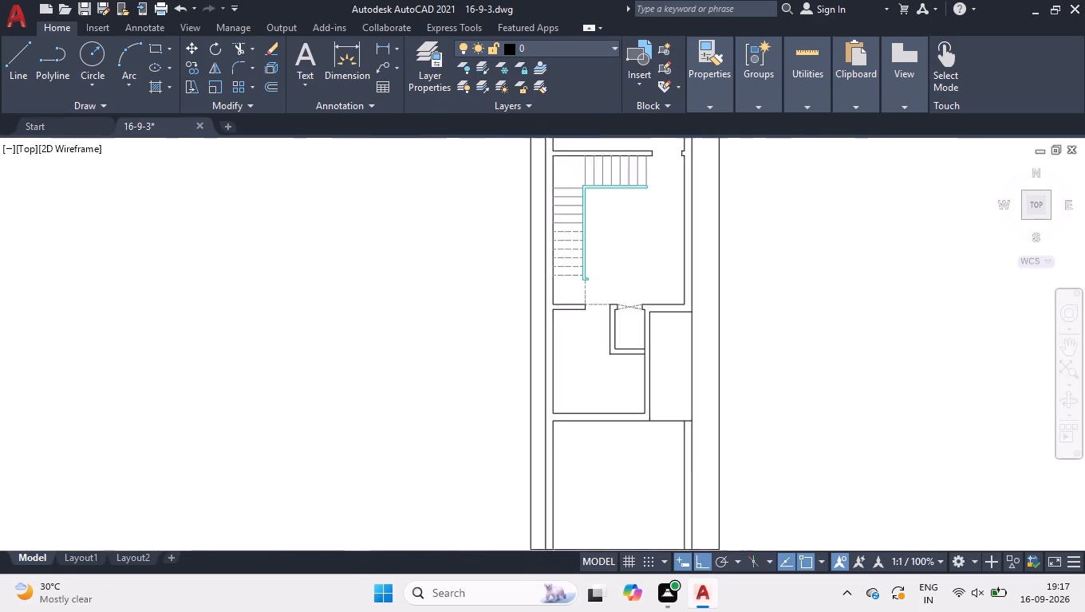
scroll(651, 351, up, 2)
scroll(668, 332, down, 1)
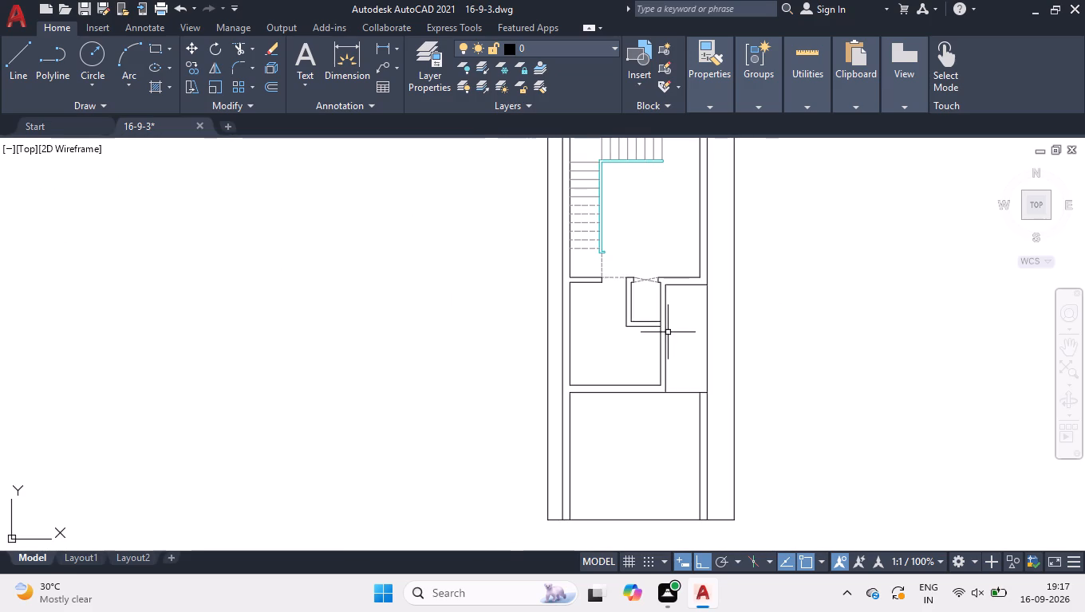
click(700, 461)
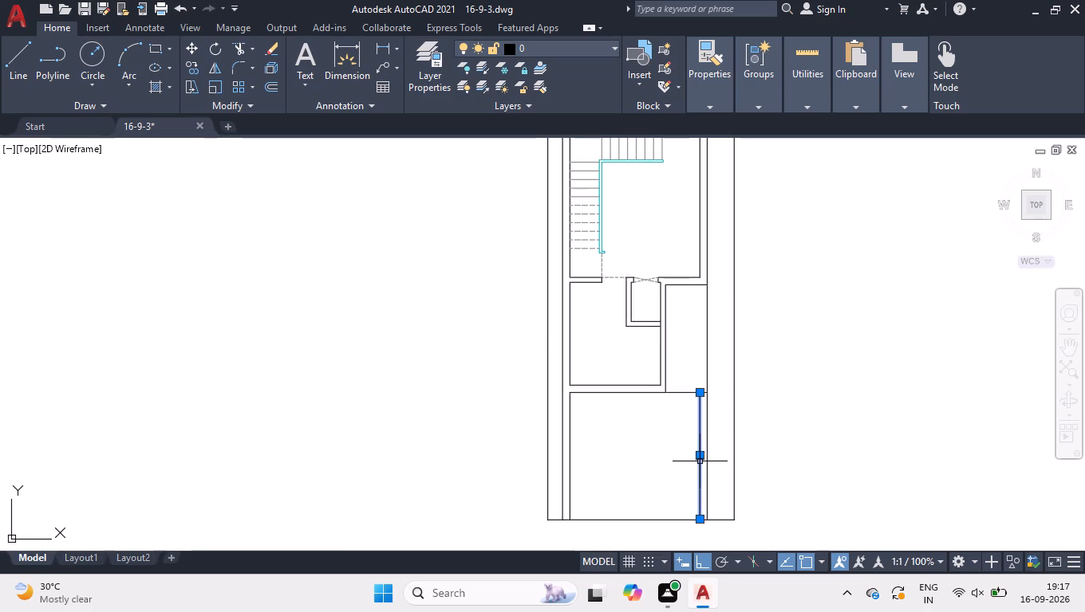
key(Delete)
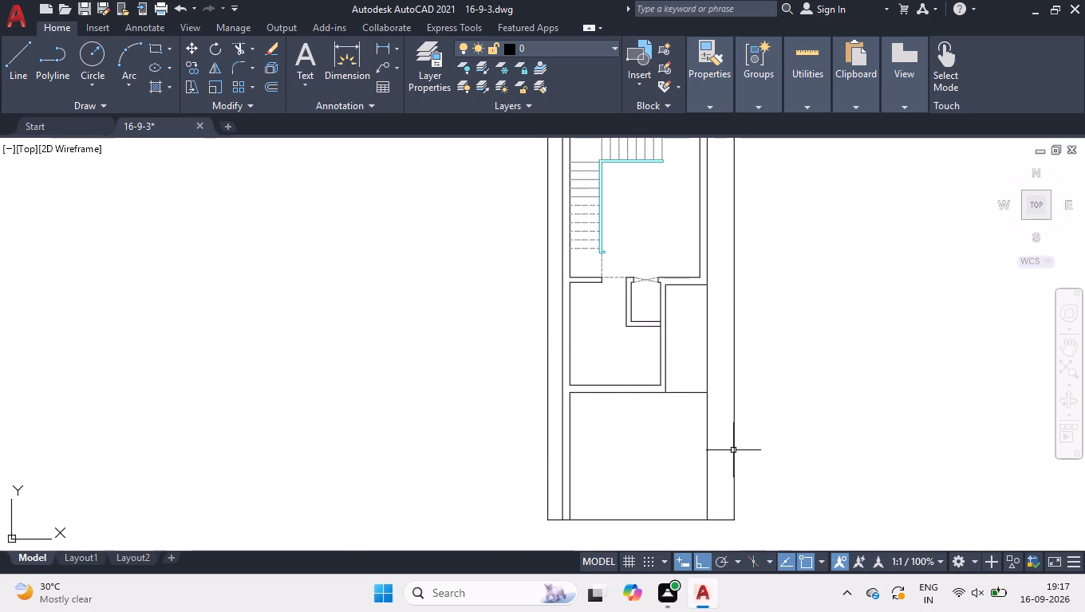
Stretch the west end of the bottom wall line to the outer face of the west wall.
click(612, 389)
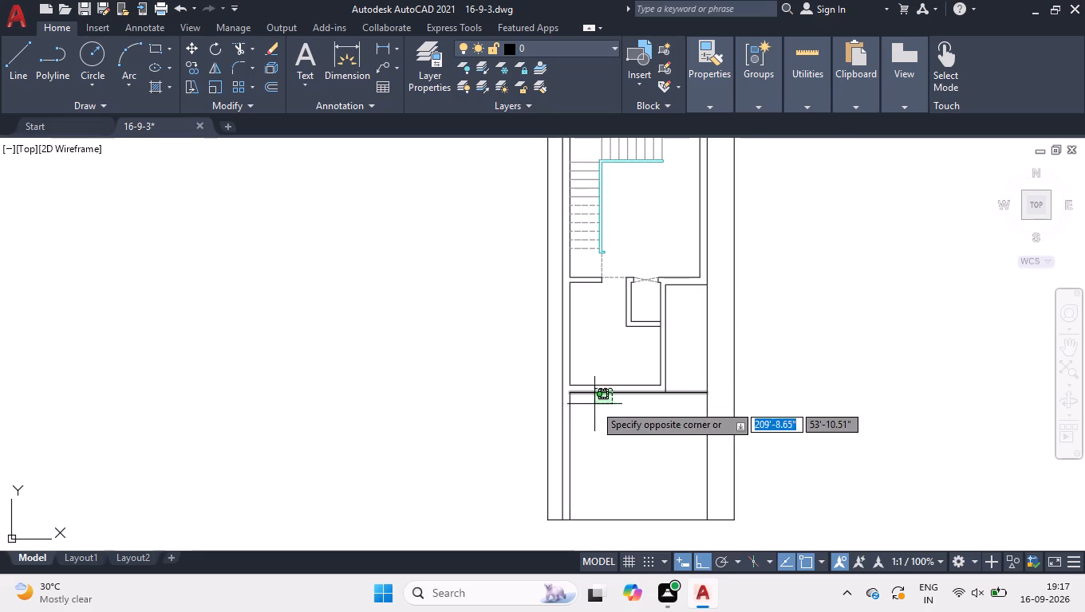
click(594, 404)
middle_click(582, 386)
scroll(582, 386, up, 2)
scroll(517, 400, up, 2)
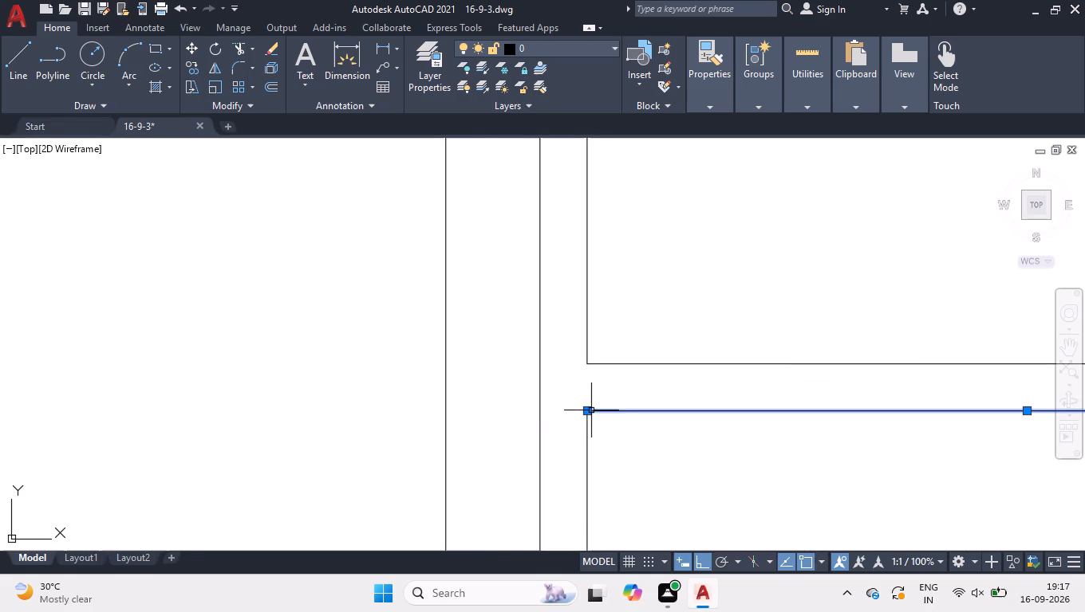
click(586, 409)
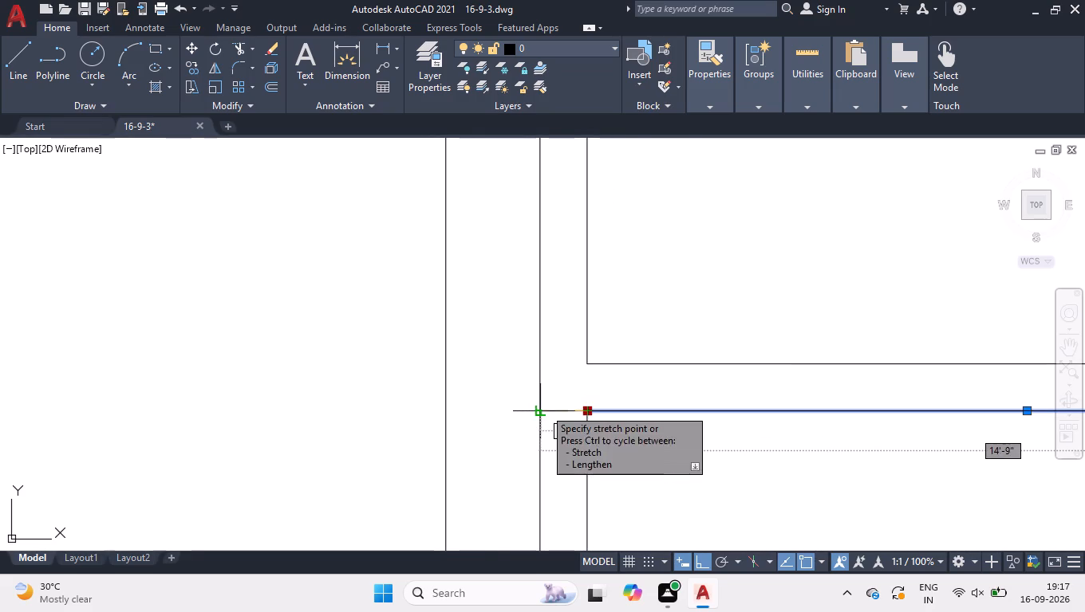
click(544, 408)
right_click(487, 389)
click(496, 455)
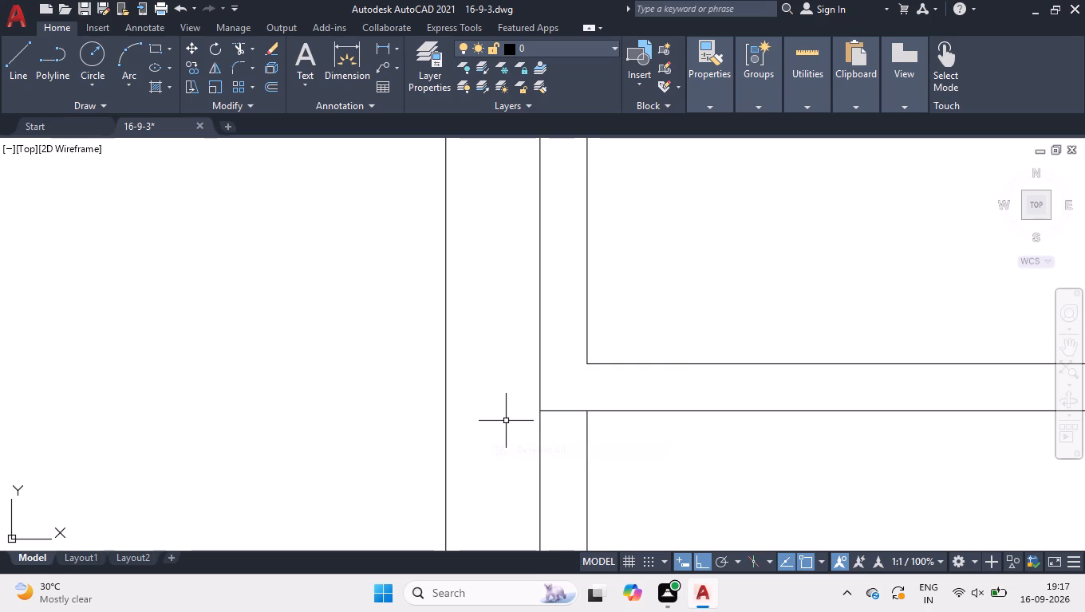
Trim away both west wall lines between the bottom wall and the southern plot boundary.
text(TR)
key(space)
scroll(506, 421, down, 6)
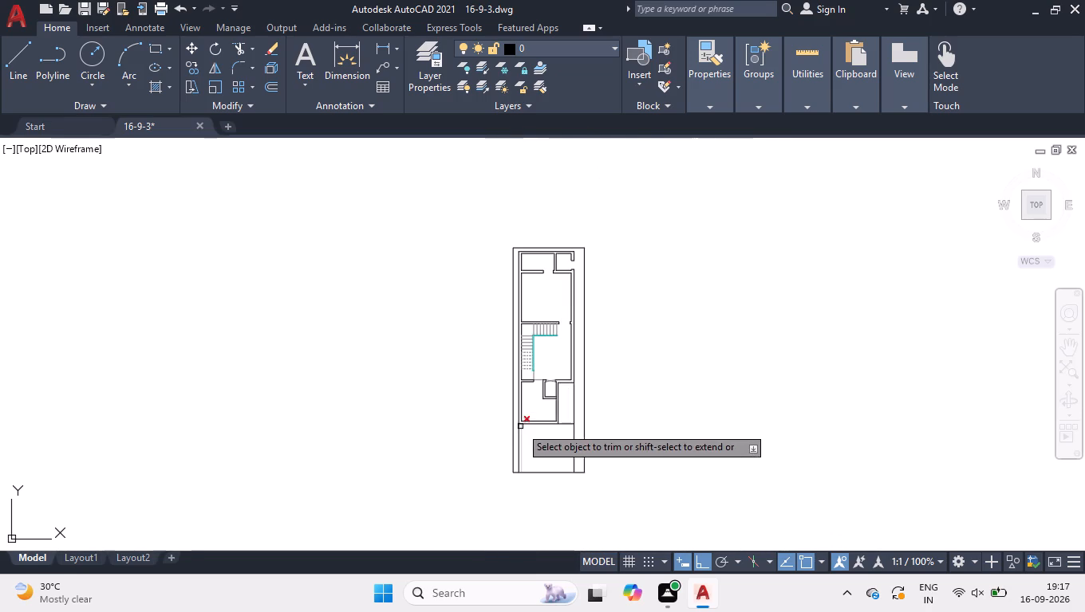
scroll(518, 450, up, 3)
click(542, 441)
click(505, 454)
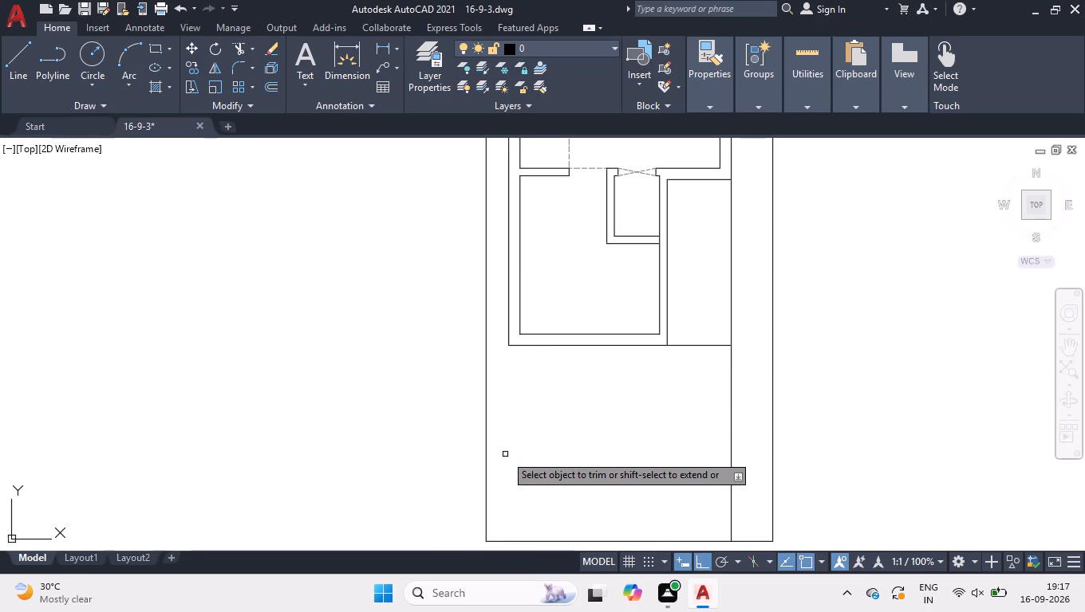
key(space)
Trim away the outer east wall line between the bottom wall and the southern plot boundary.
scroll(594, 437, down, 2)
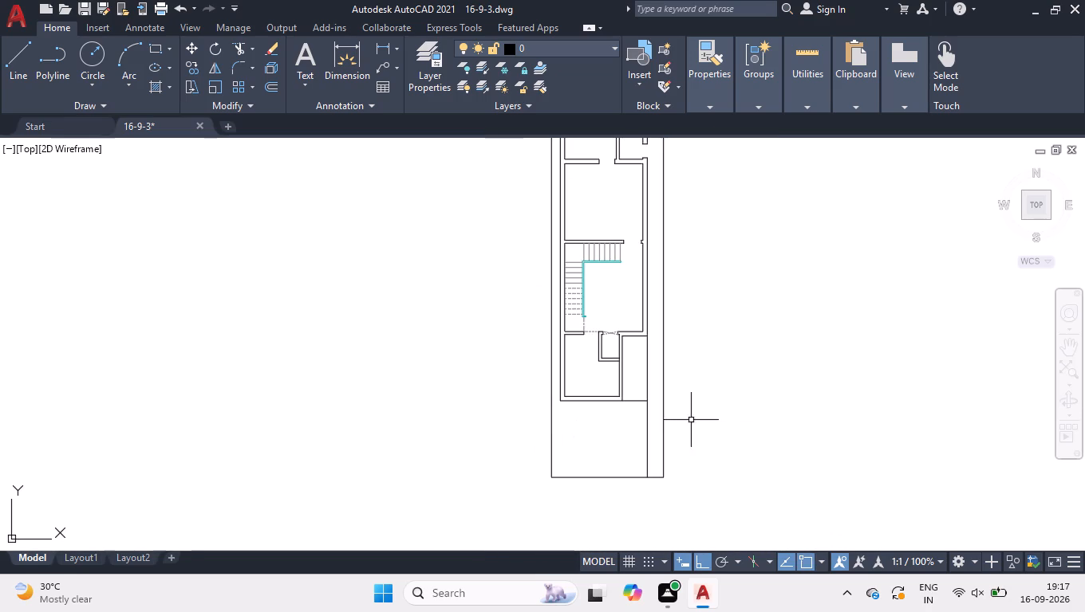
scroll(651, 406, up, 1)
key(space)
click(652, 428)
click(607, 442)
key(space)
scroll(608, 452, down, 2)
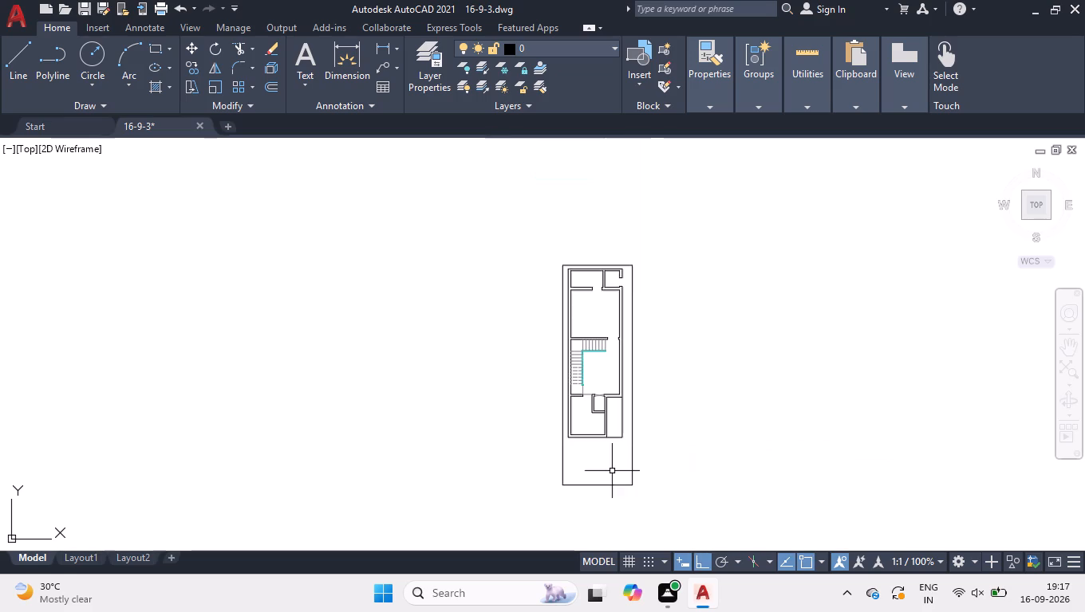
Offset the eastern plot boundary line 2" to its inner side.
scroll(647, 315, up, 3)
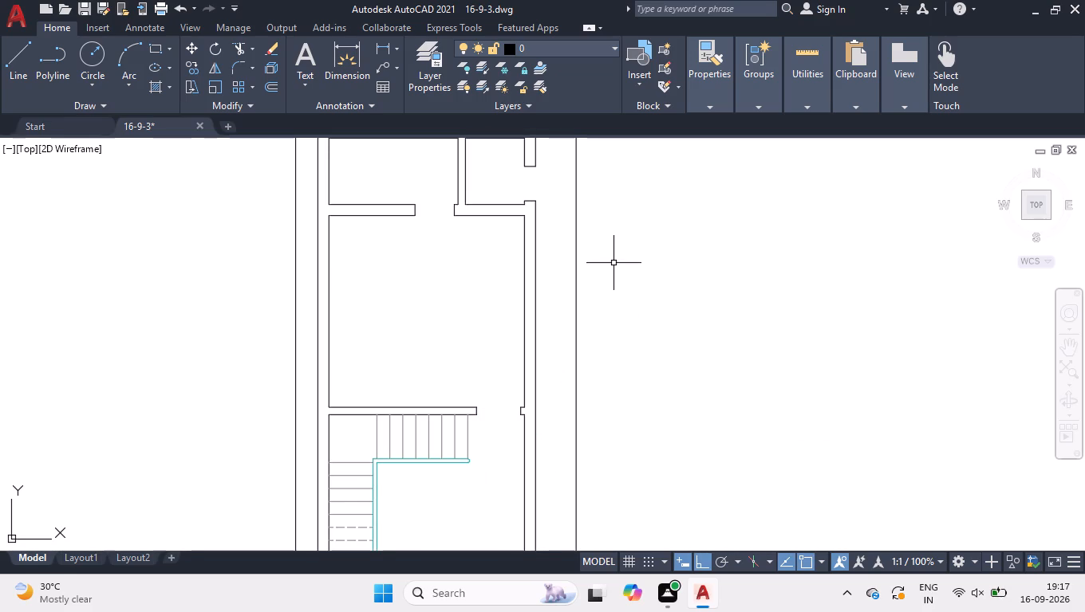
scroll(563, 257, down, 2)
scroll(552, 206, up, 3)
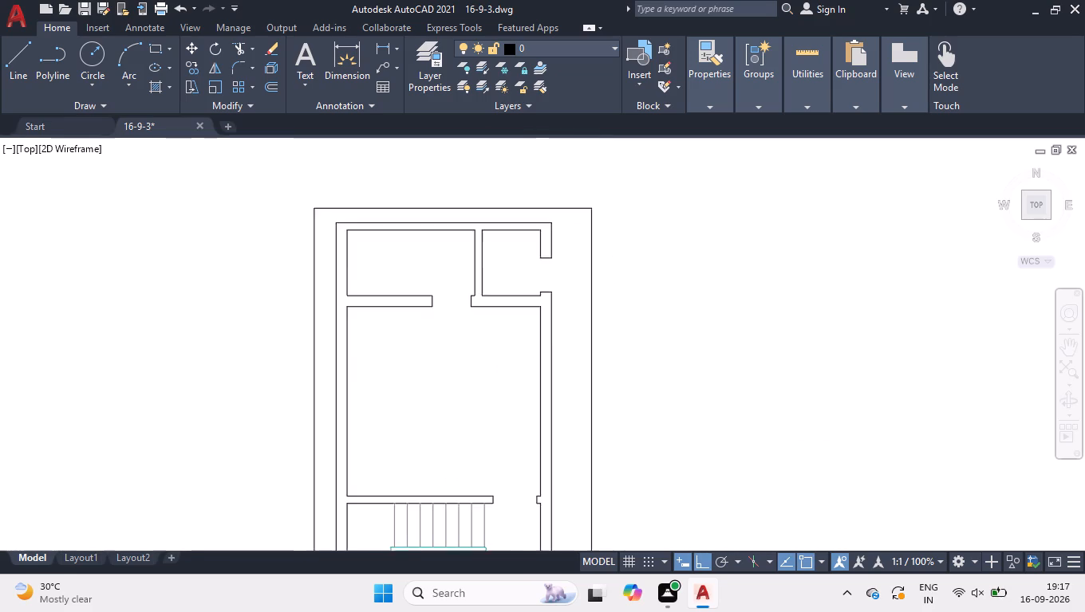
scroll(551, 210, up, 2)
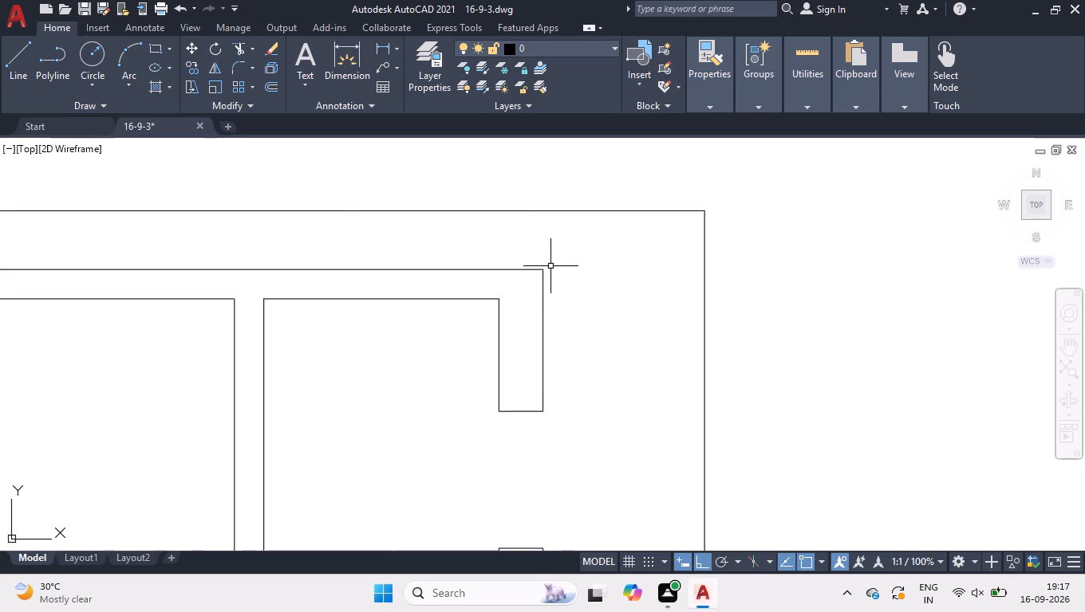
key(l)
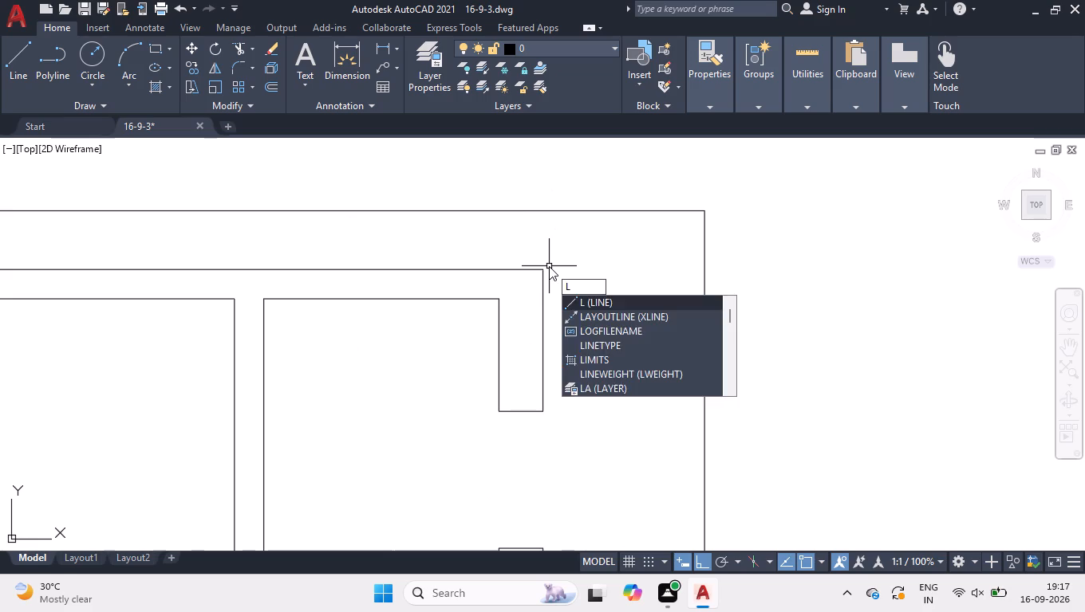
key(BackSpace)
text(OFF)
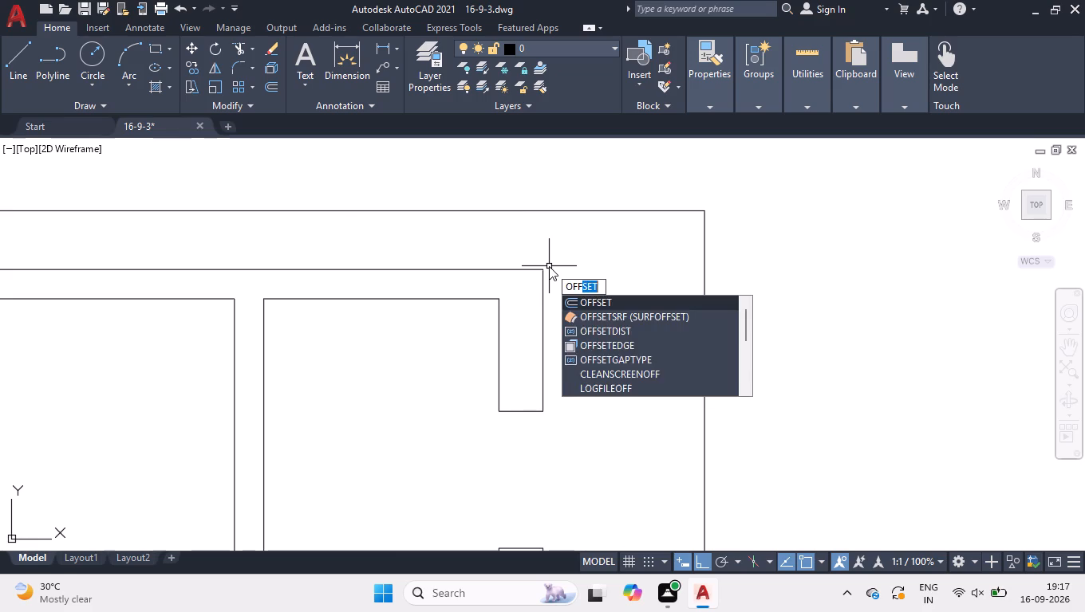
key(Return)
key(2)
key(Return)
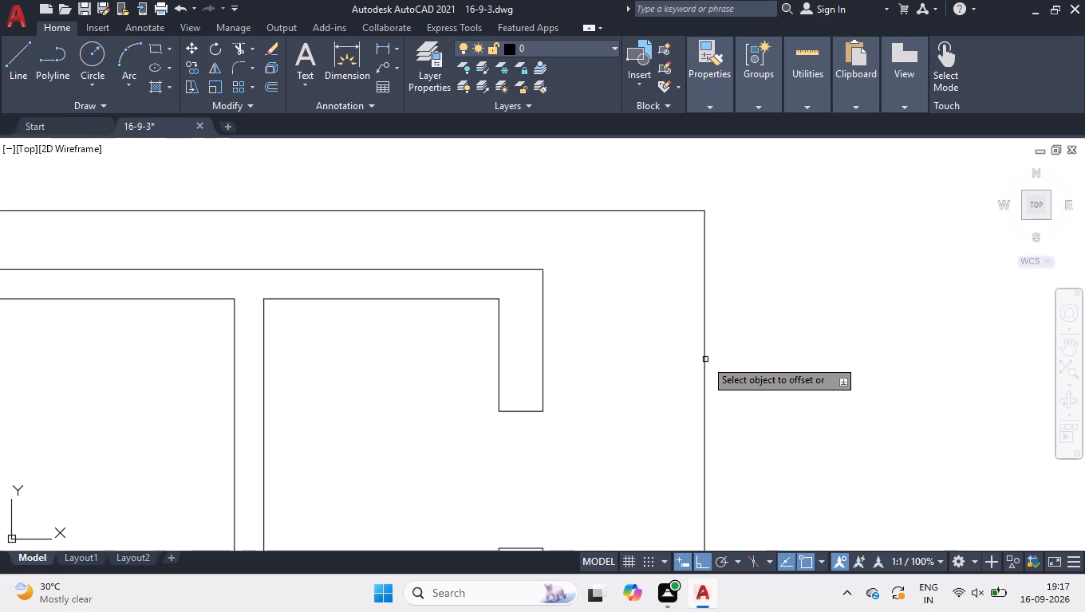
click(704, 367)
click(673, 377)
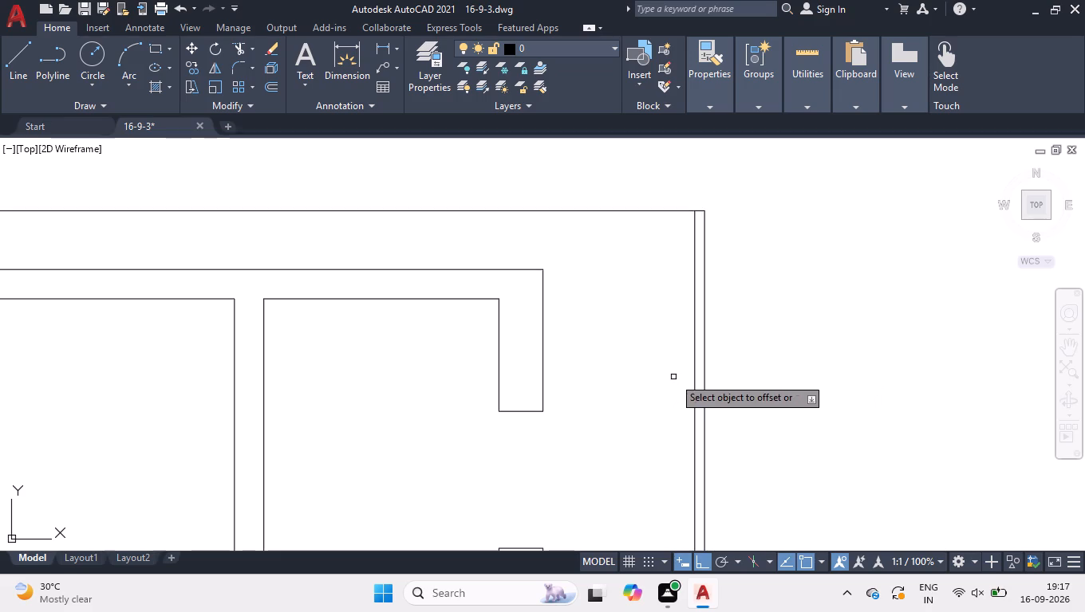
Offset the building's bottom wall line 6' south.
scroll(644, 347, down, 7)
scroll(609, 473, up, 1)
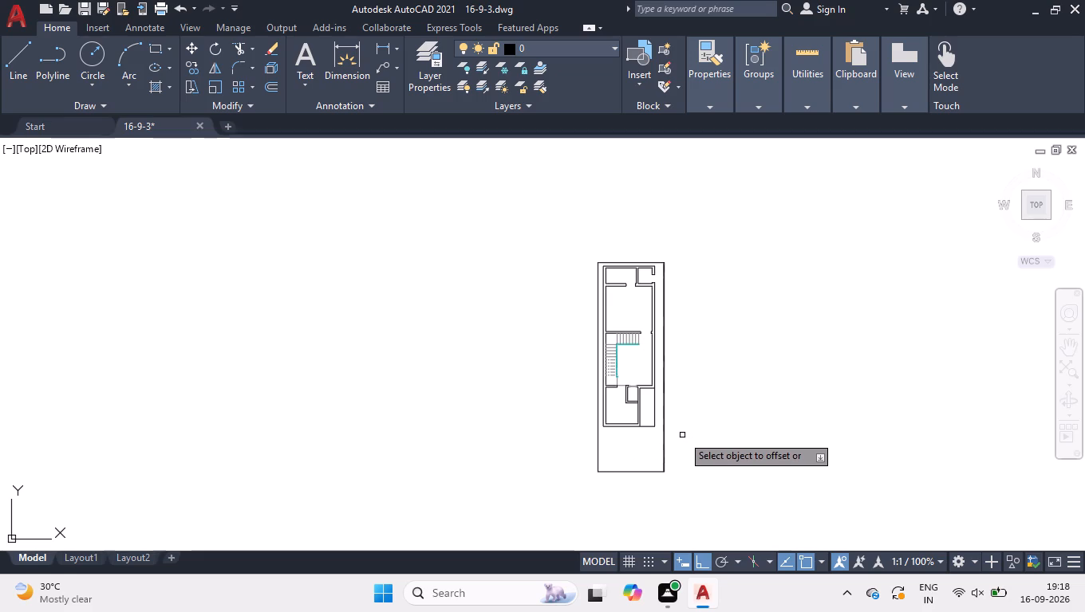
scroll(560, 421, up, 2)
scroll(519, 335, down, 1)
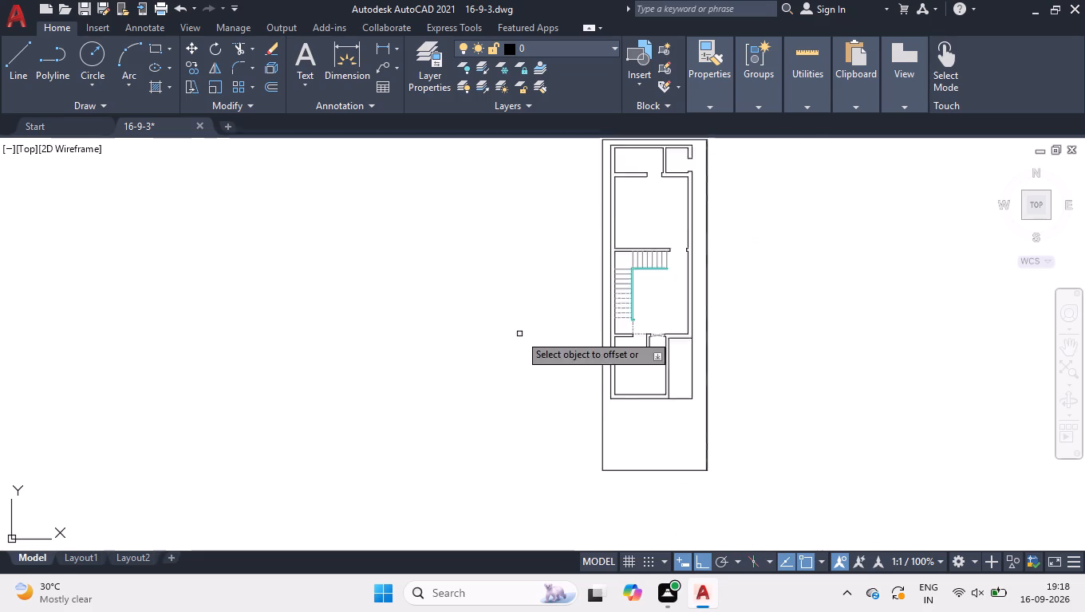
scroll(519, 334, down, 1)
scroll(591, 394, up, 3)
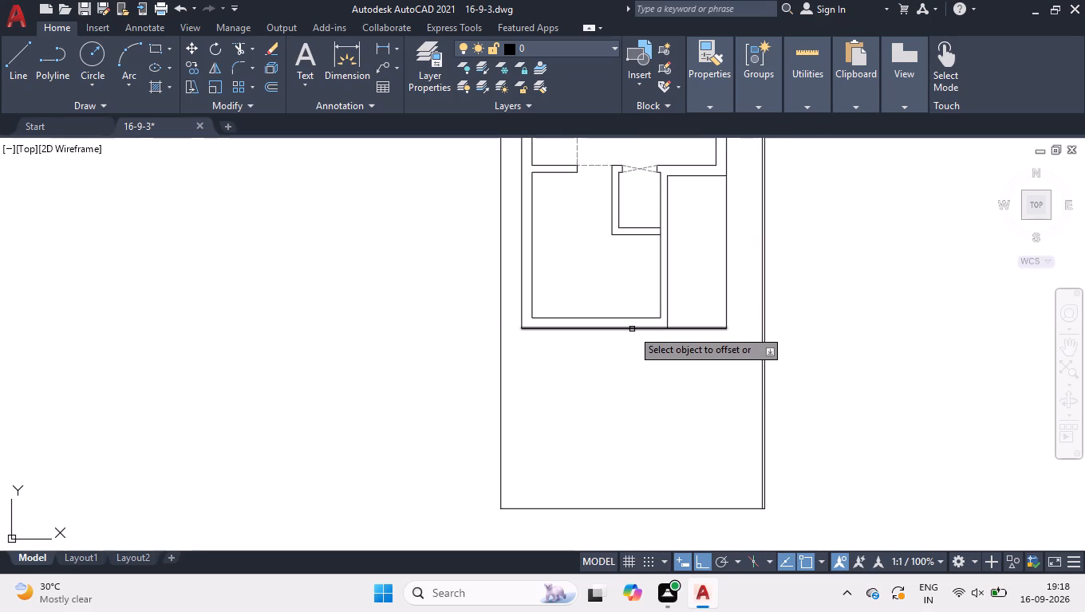
click(632, 326)
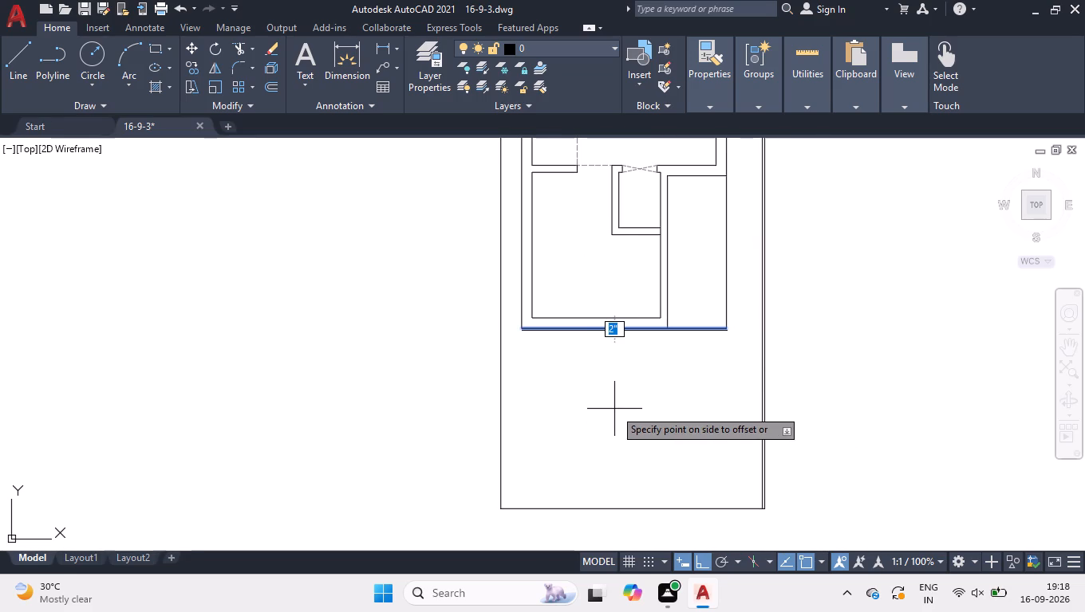
text(6')
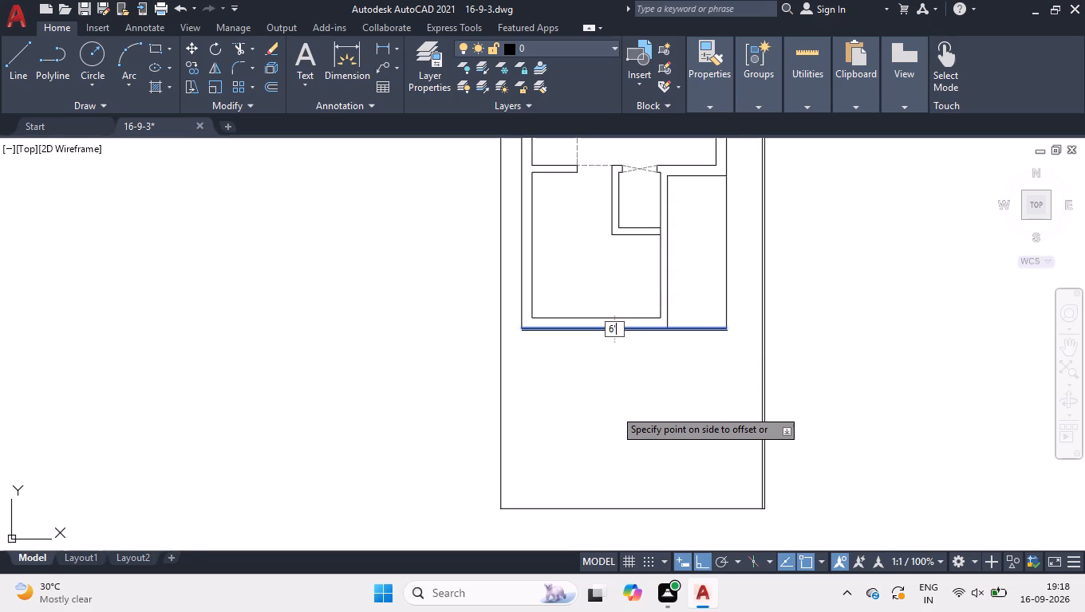
key(Return)
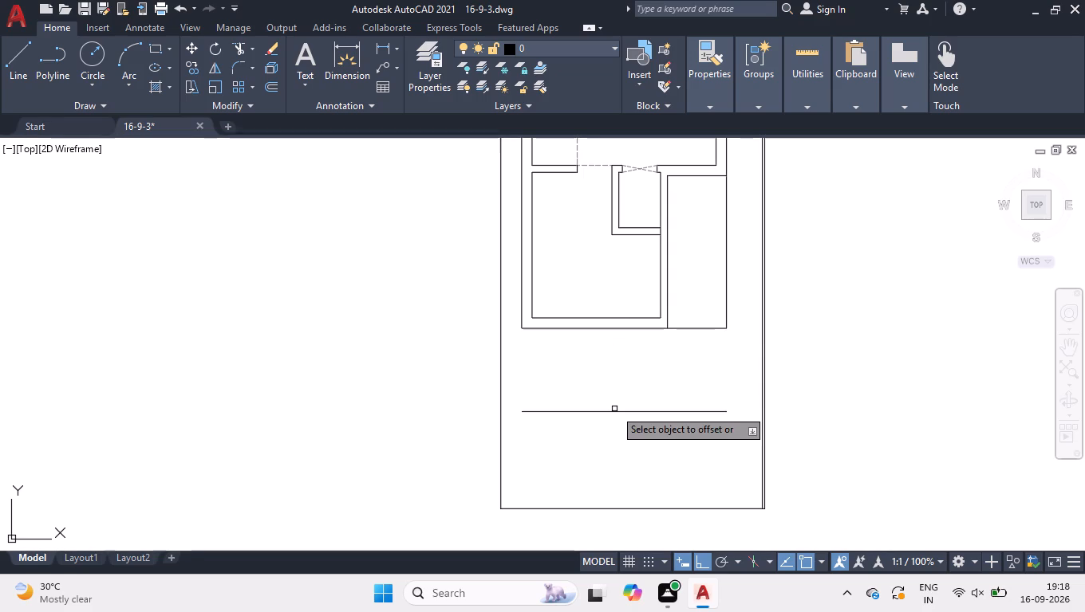
key(Return)
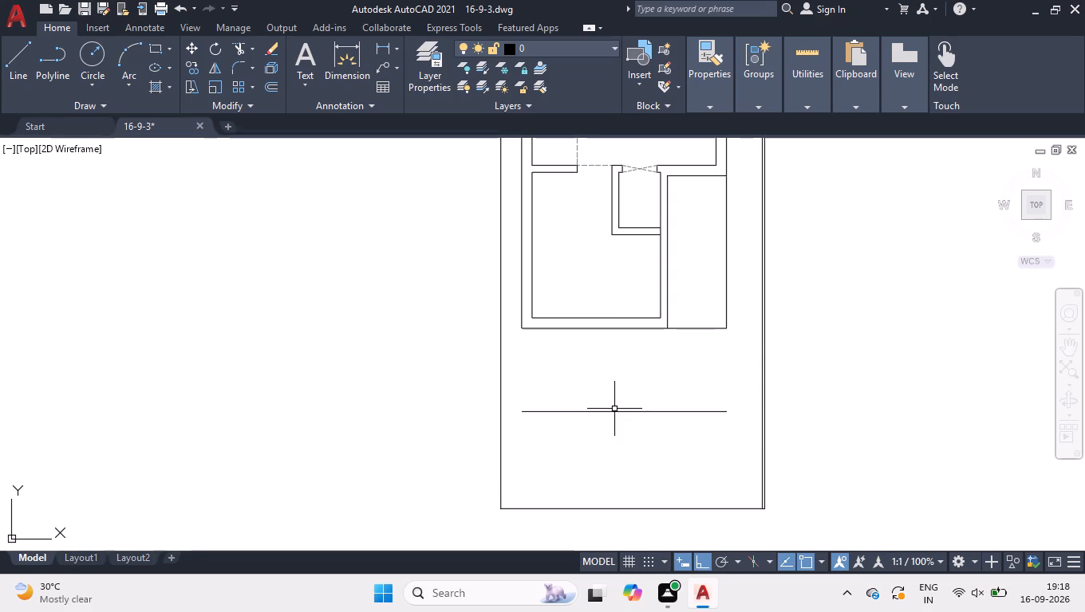
Stretch the east end of the 6' offset line to the inner line along the eastern plot boundary.
click(614, 424)
click(606, 398)
scroll(746, 410, up, 2)
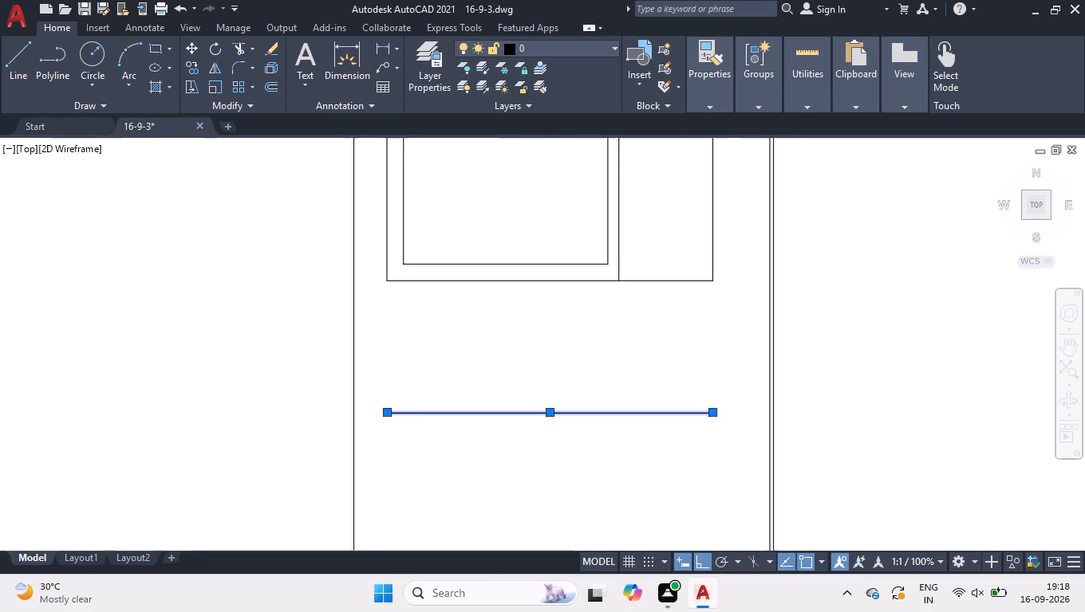
click(689, 414)
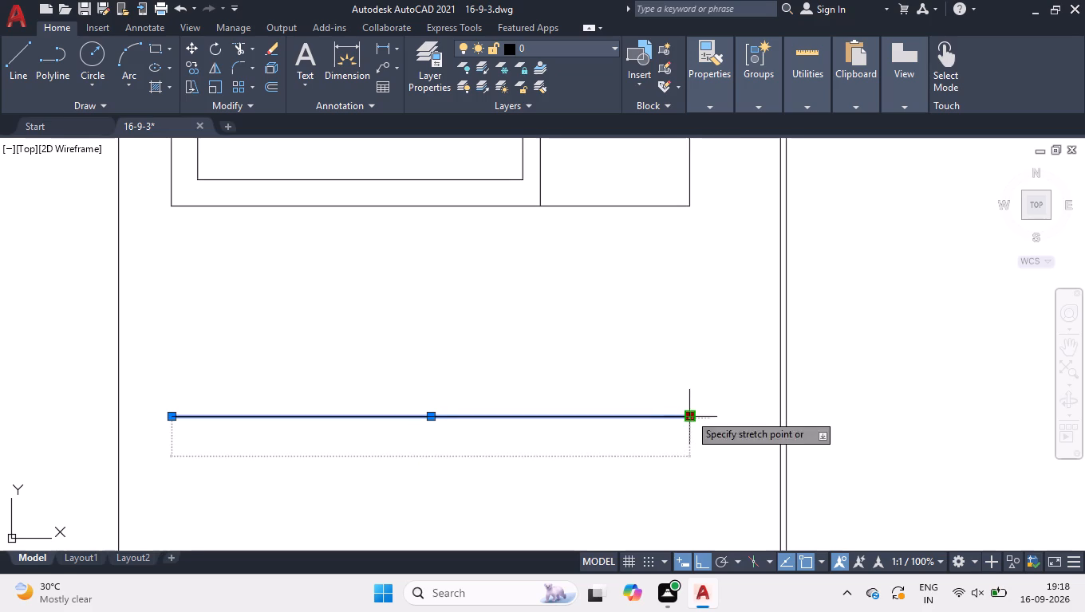
click(778, 415)
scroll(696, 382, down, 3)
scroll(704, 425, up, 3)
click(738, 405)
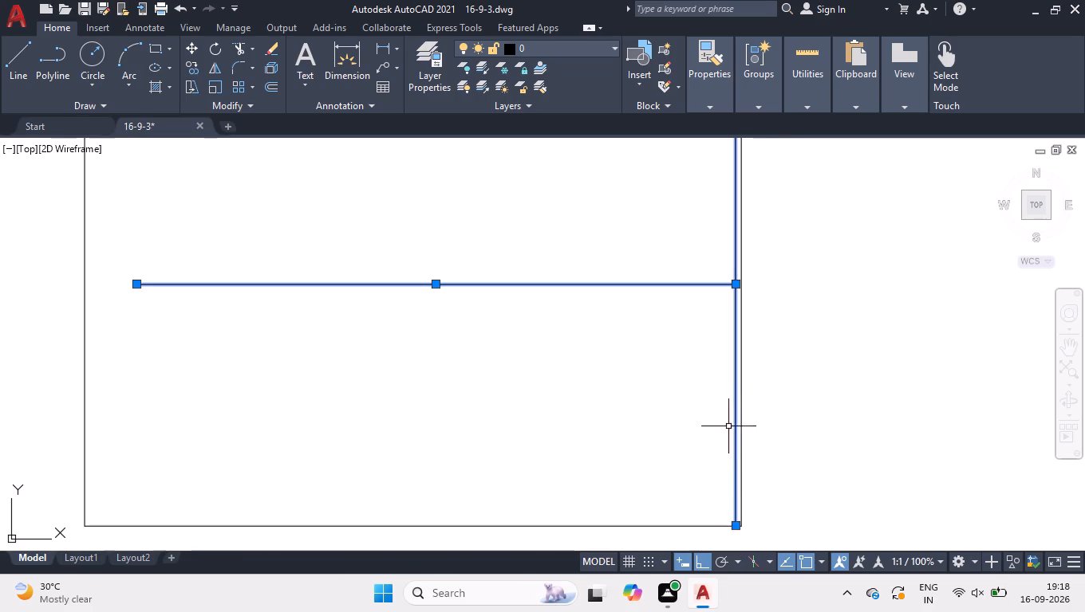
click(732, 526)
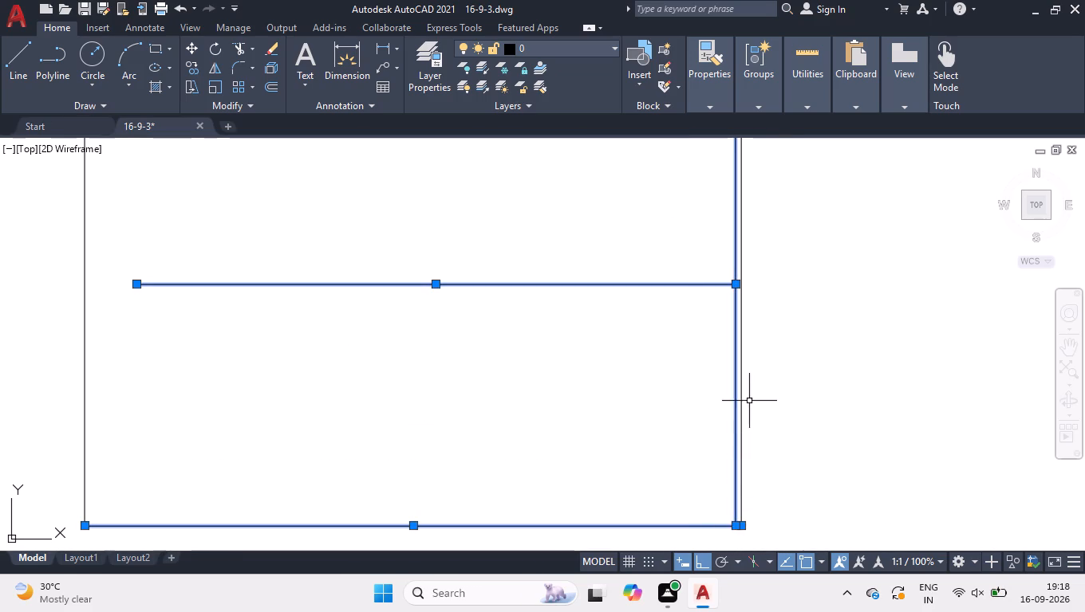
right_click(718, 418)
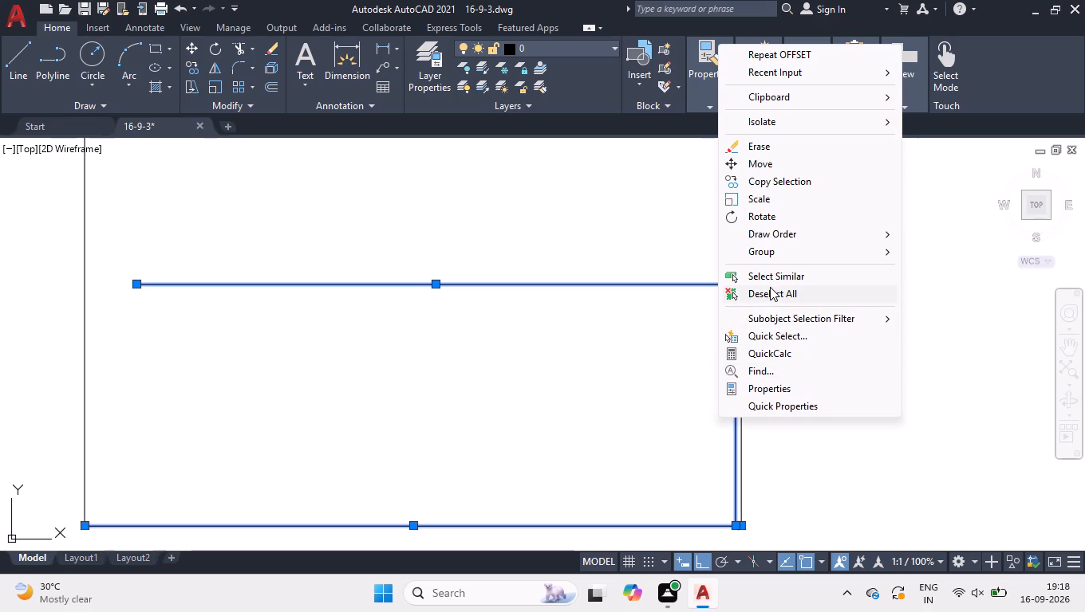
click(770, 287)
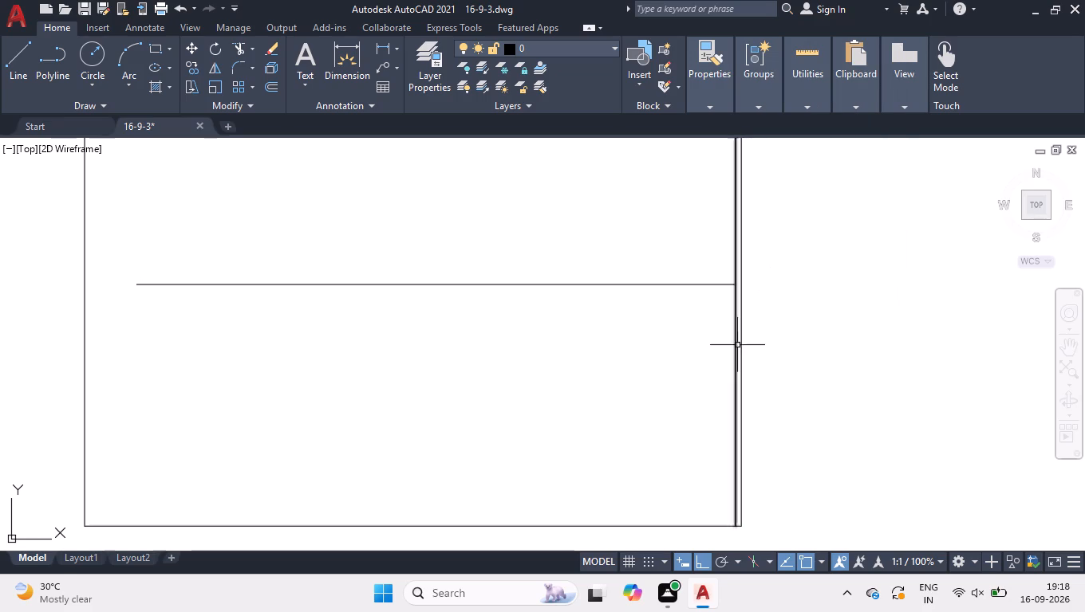
Shorten the inner east boundary line so its south end meets the 6' offset line.
click(737, 345)
scroll(729, 537, up, 2)
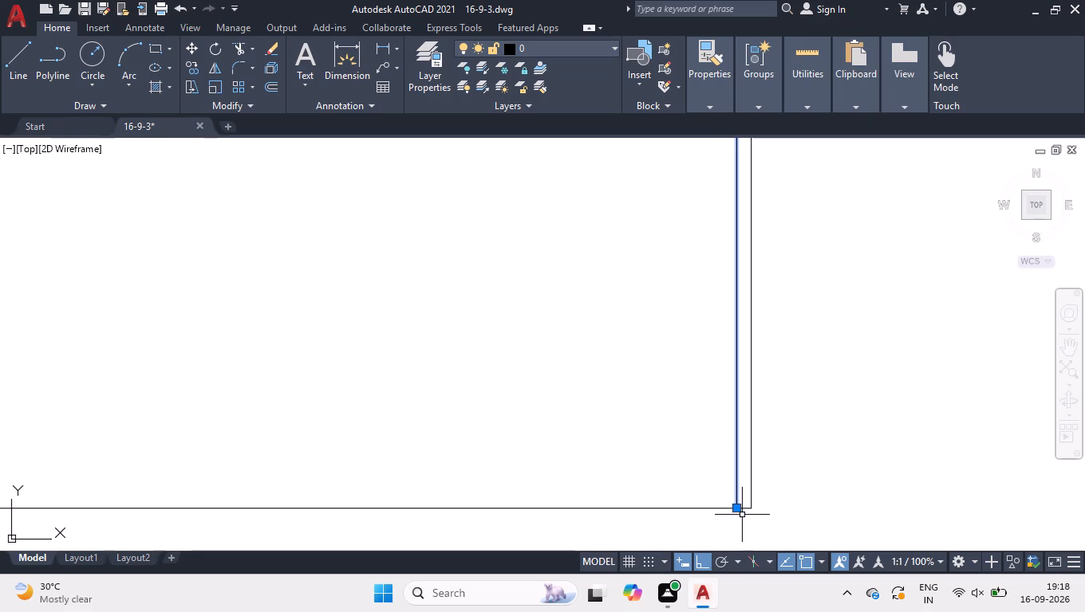
click(738, 508)
scroll(749, 487, down, 2)
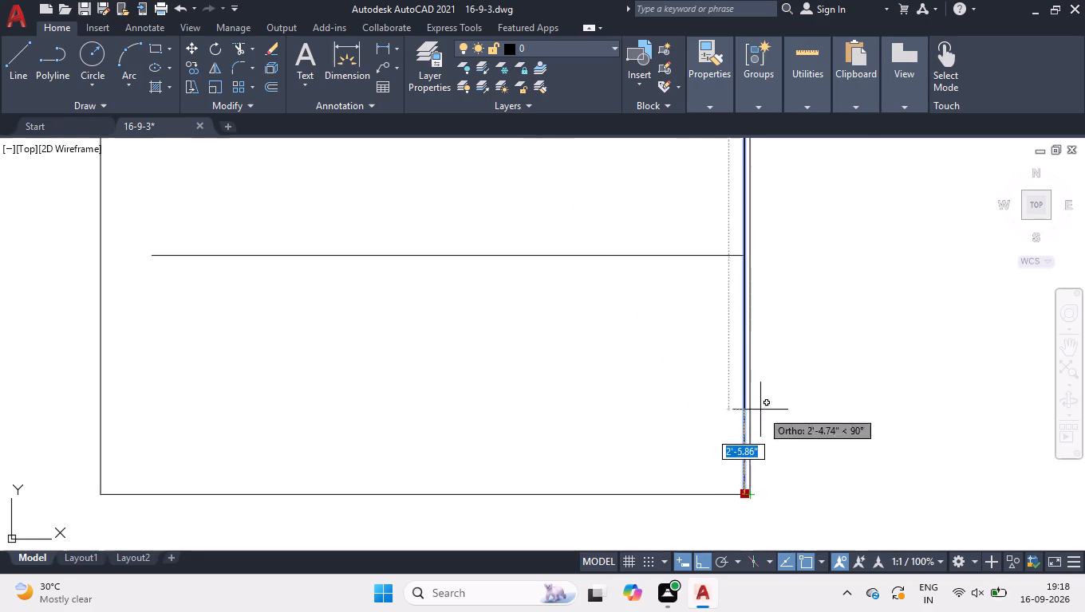
click(742, 255)
right_click(649, 285)
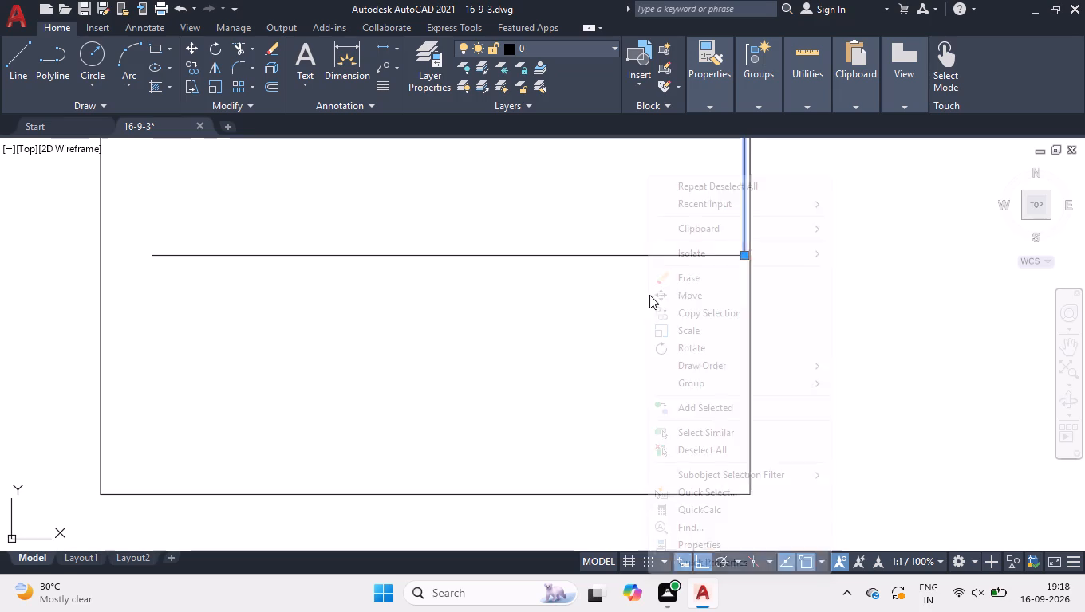
click(679, 446)
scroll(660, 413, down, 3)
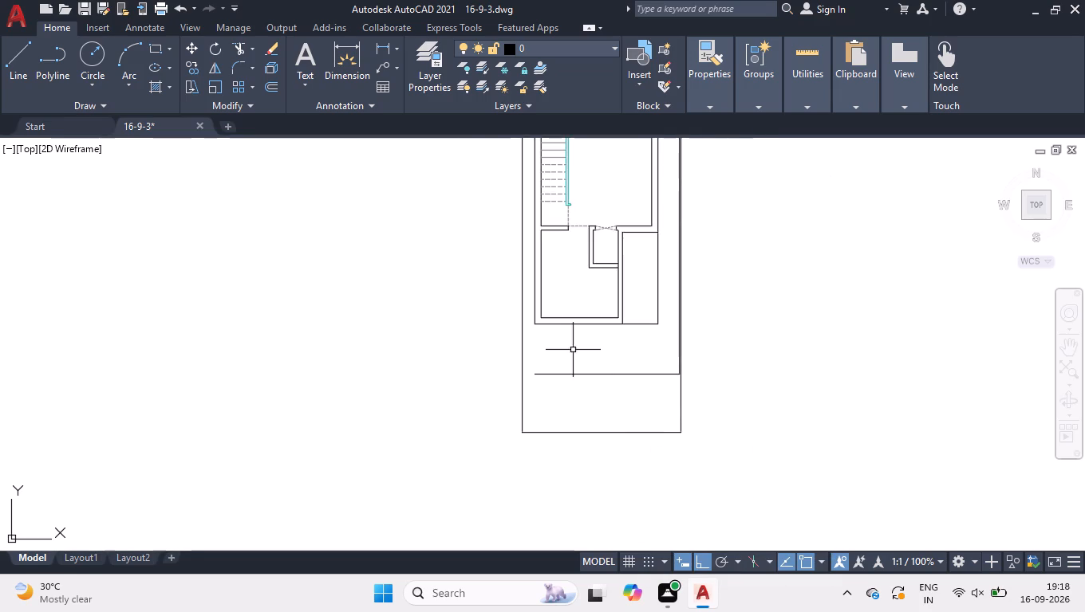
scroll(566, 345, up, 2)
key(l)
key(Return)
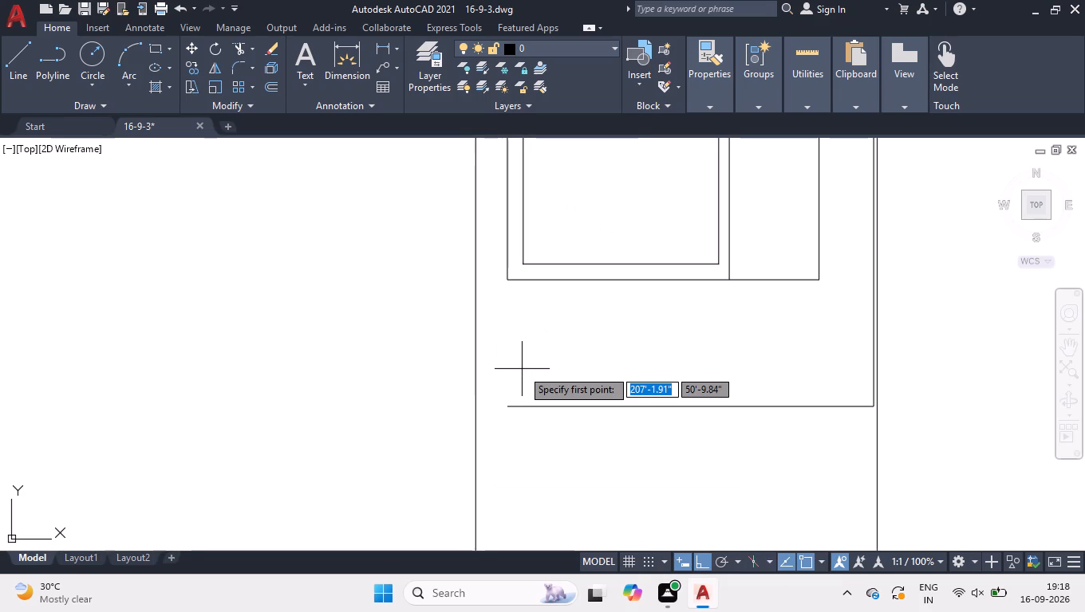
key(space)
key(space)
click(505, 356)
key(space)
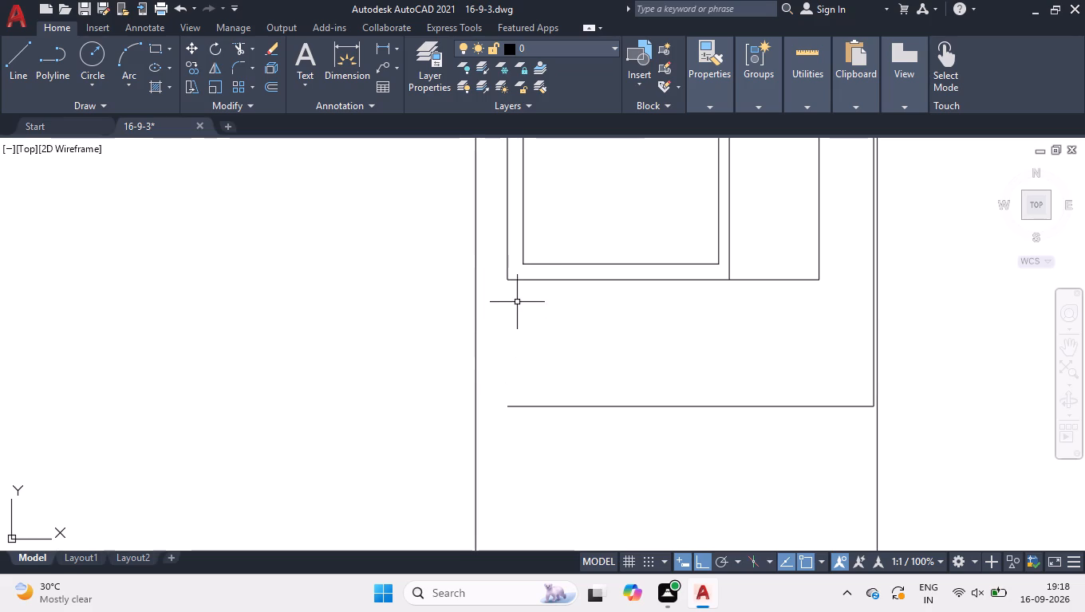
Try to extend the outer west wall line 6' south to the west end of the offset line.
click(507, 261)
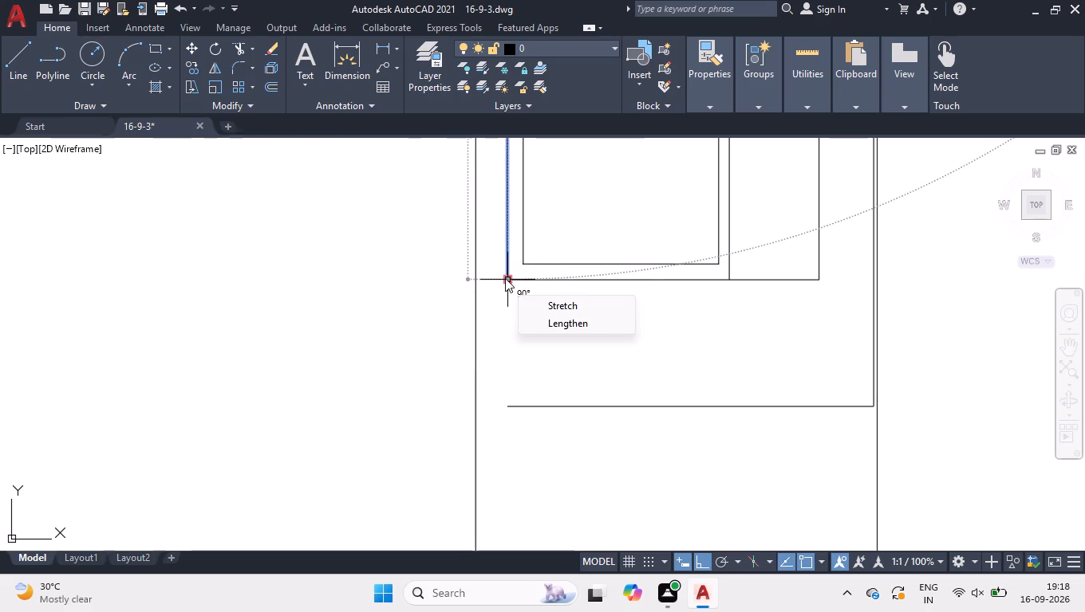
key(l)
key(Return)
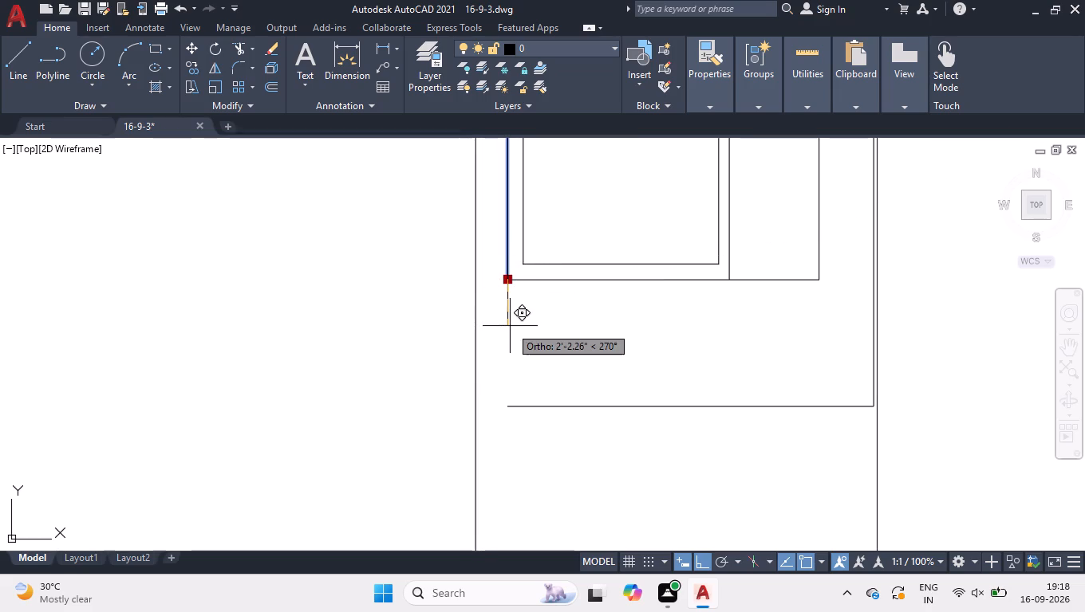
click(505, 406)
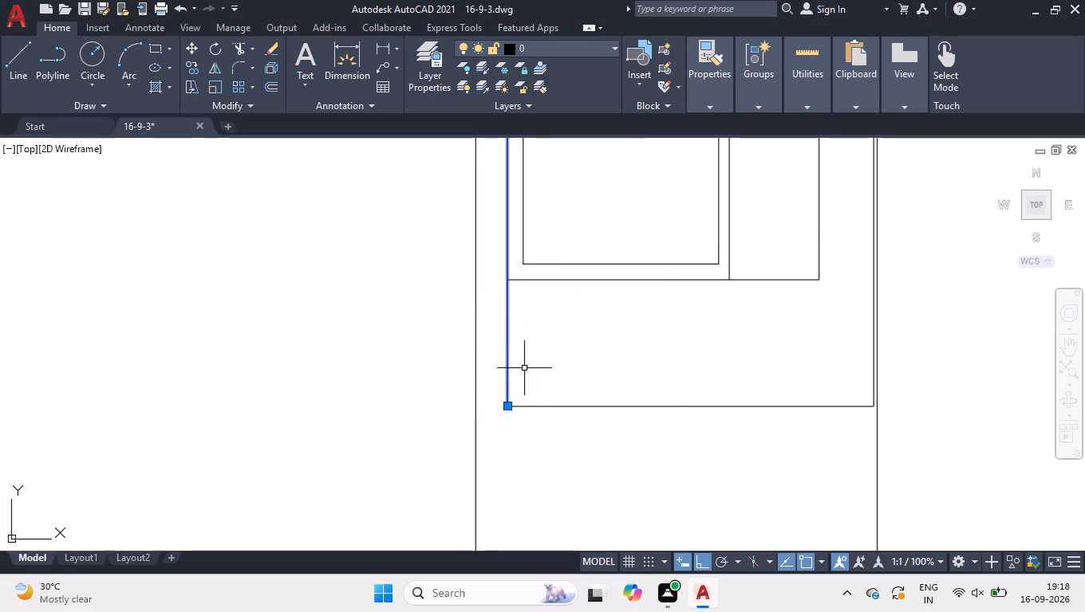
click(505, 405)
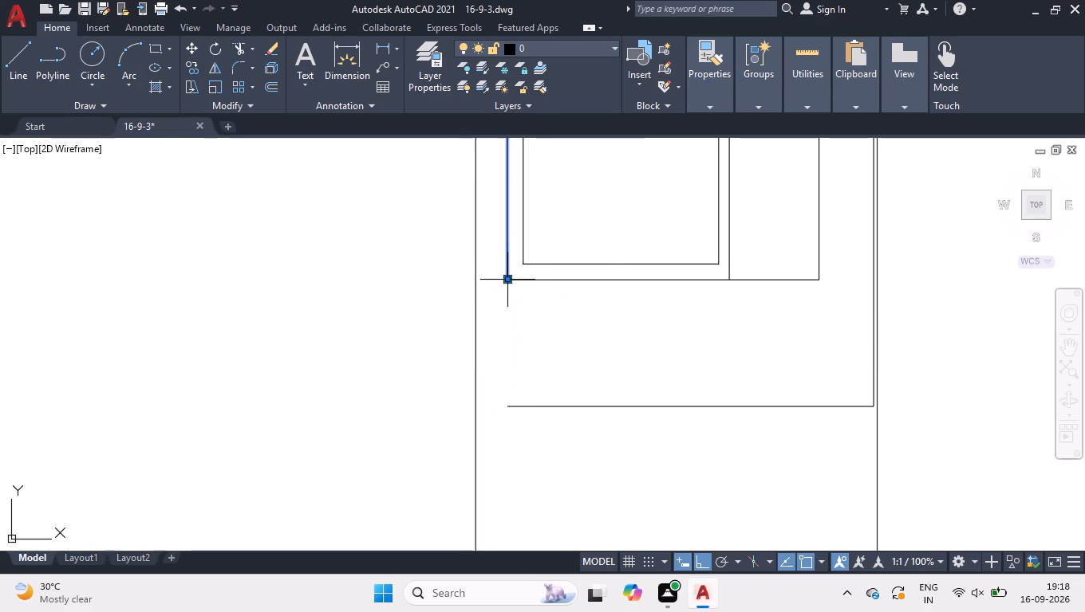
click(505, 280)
Draw a line from the west end of the 6' offset line north to the building's outer southwest corner.
key(l)
key(Return)
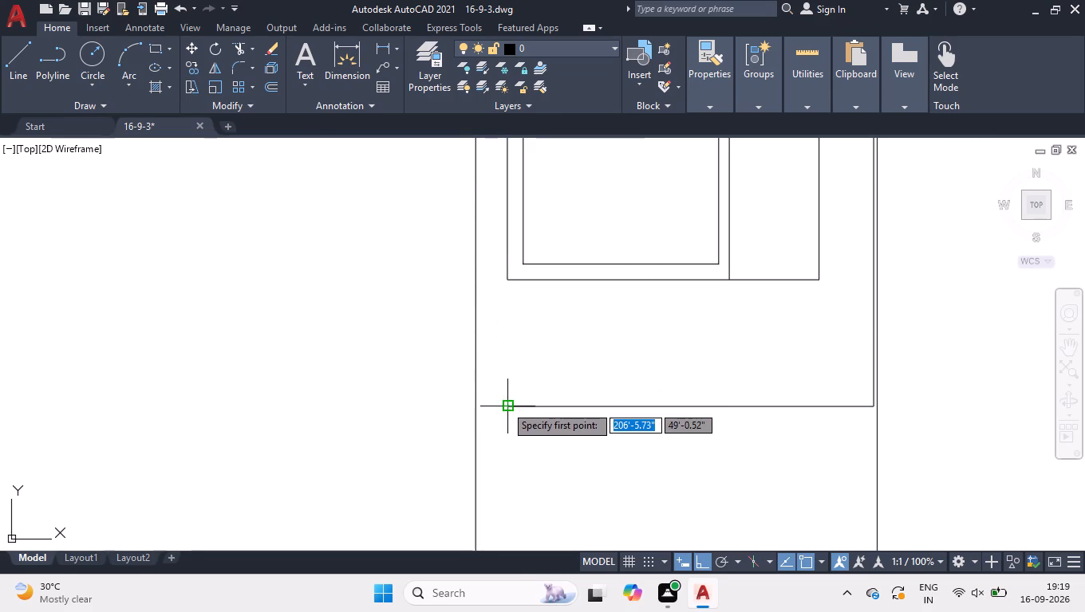
click(505, 405)
click(503, 278)
scroll(506, 297, down, 1)
key(space)
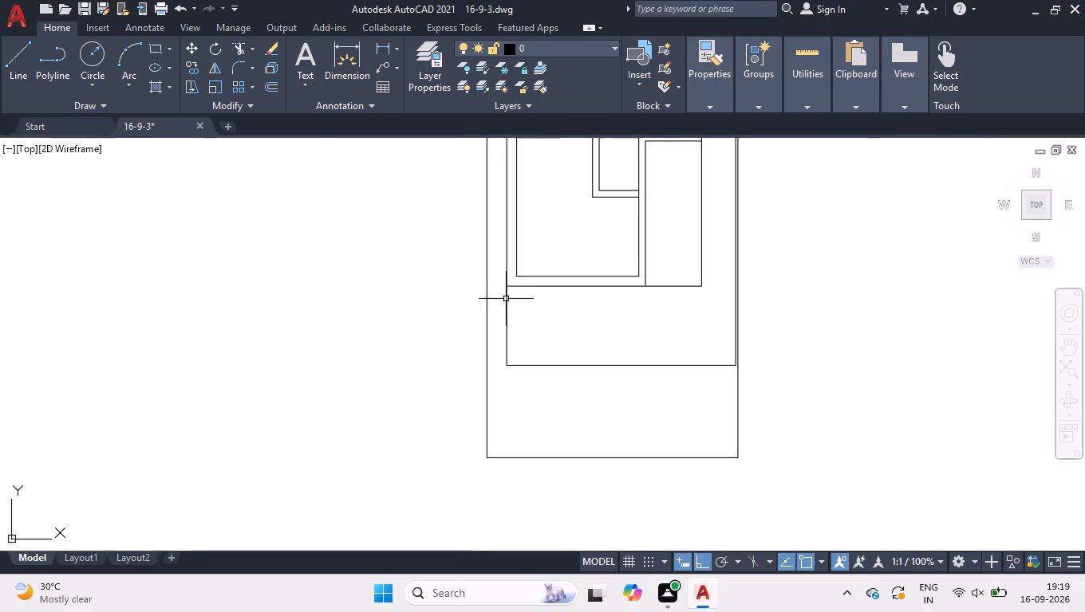
Draw a line from the building's outer northeast corner east to the inner line along the eastern plot boundary.
scroll(518, 323, down, 3)
scroll(569, 162, up, 7)
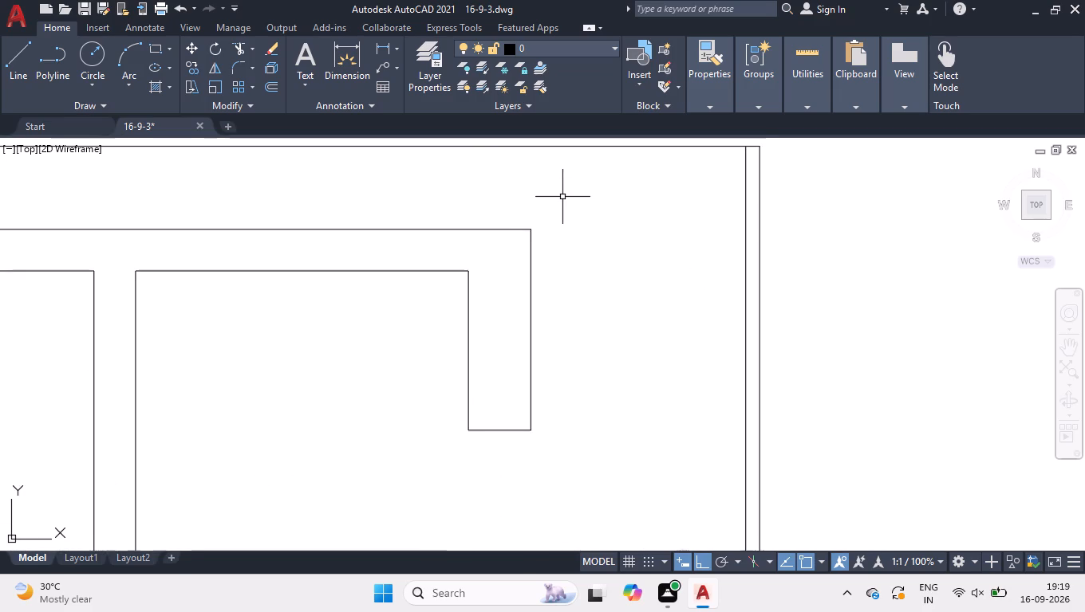
key(space)
click(529, 226)
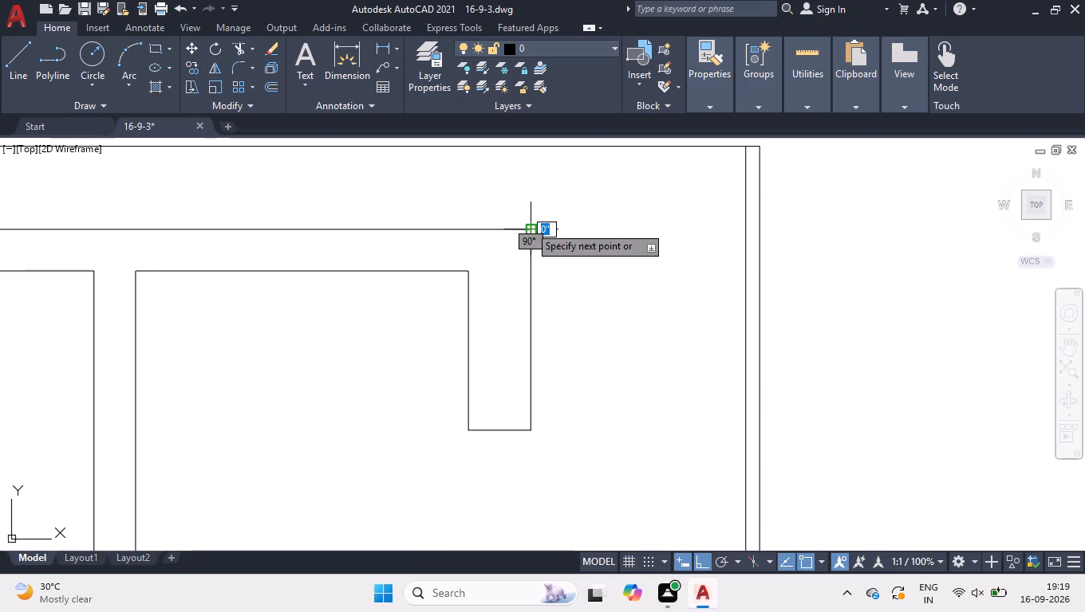
click(746, 227)
key(space)
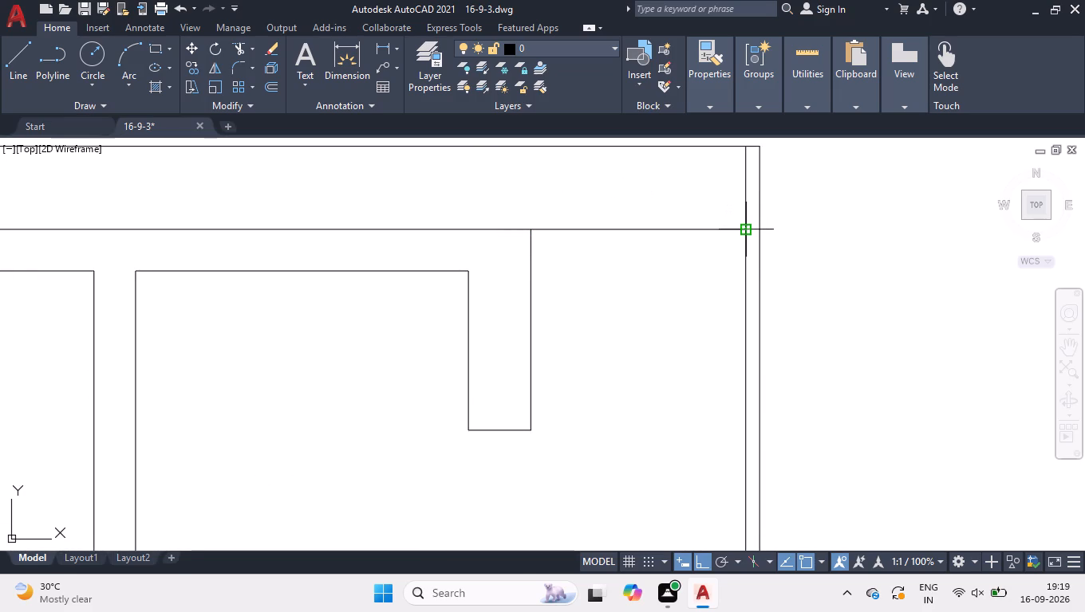
Trim the part of the inner east boundary line that extends north of the new connecting line.
text(TR)
key(Return)
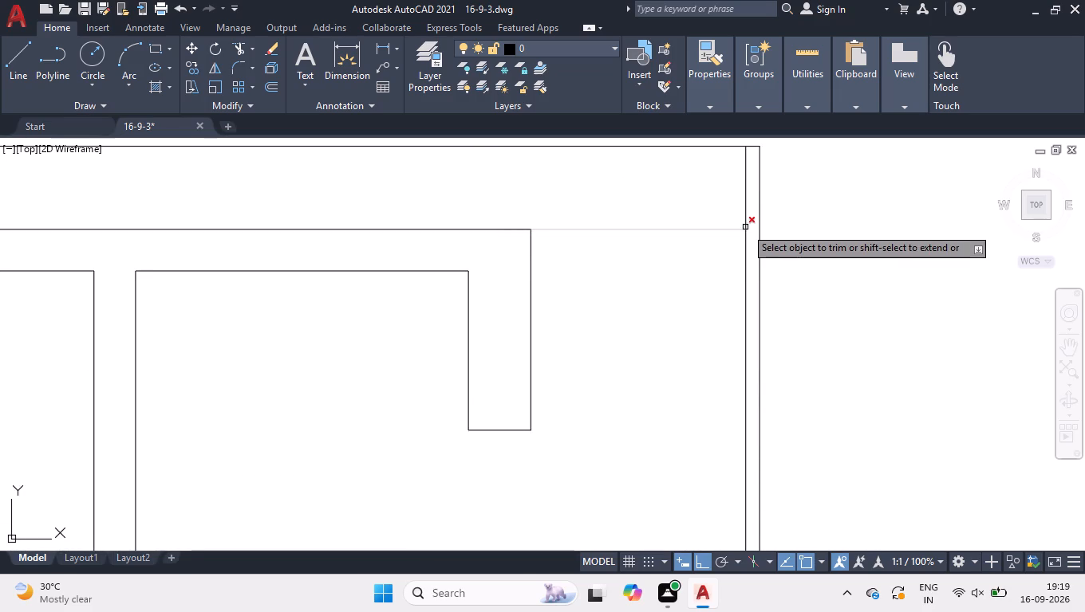
click(751, 203)
click(732, 198)
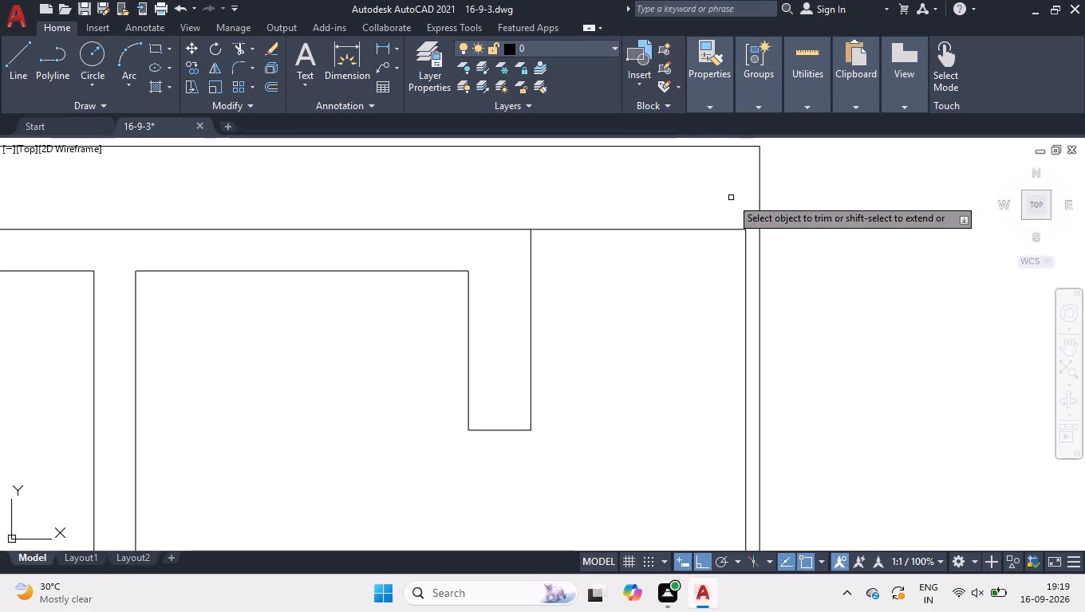
key(space)
Set the colour of the four outline lines east and south of the building to Color 253.
scroll(731, 208, up, 3)
click(805, 261)
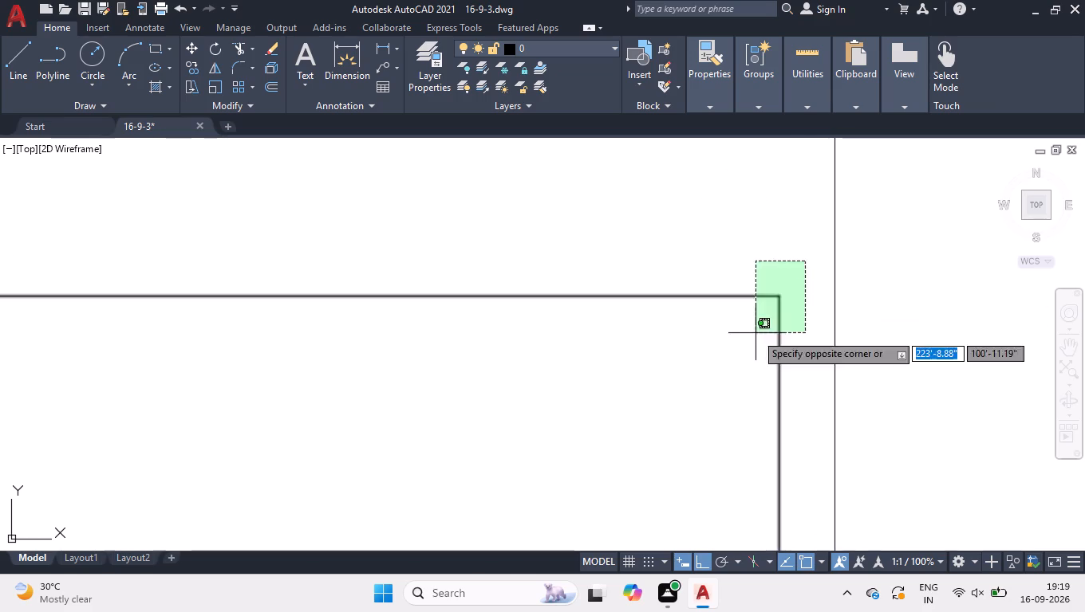
click(756, 333)
scroll(710, 206, down, 7)
scroll(735, 297, down, 4)
scroll(744, 363, up, 3)
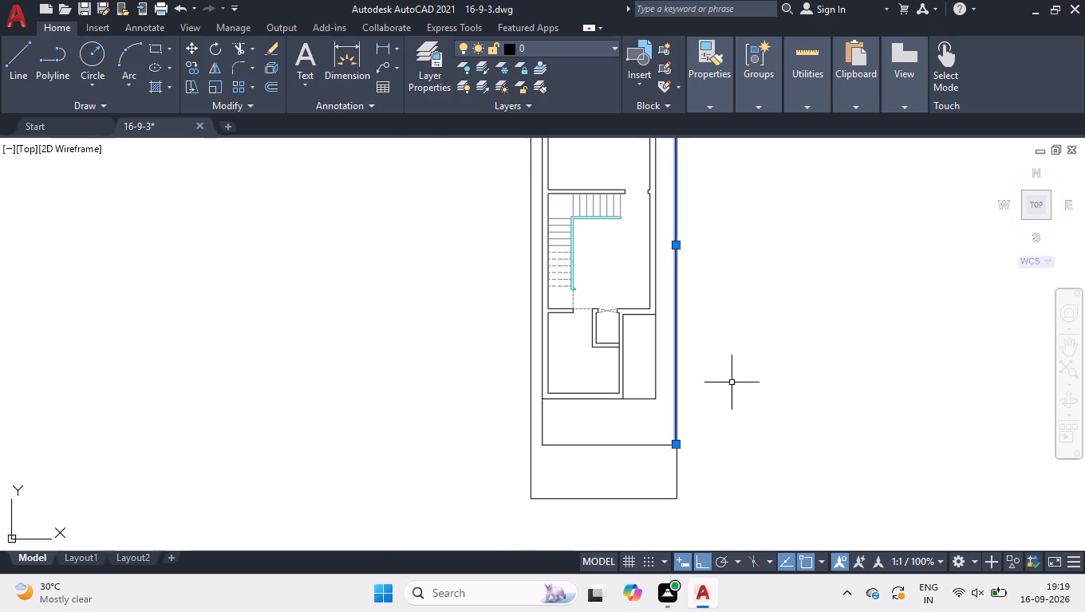
scroll(619, 460, up, 3)
click(412, 432)
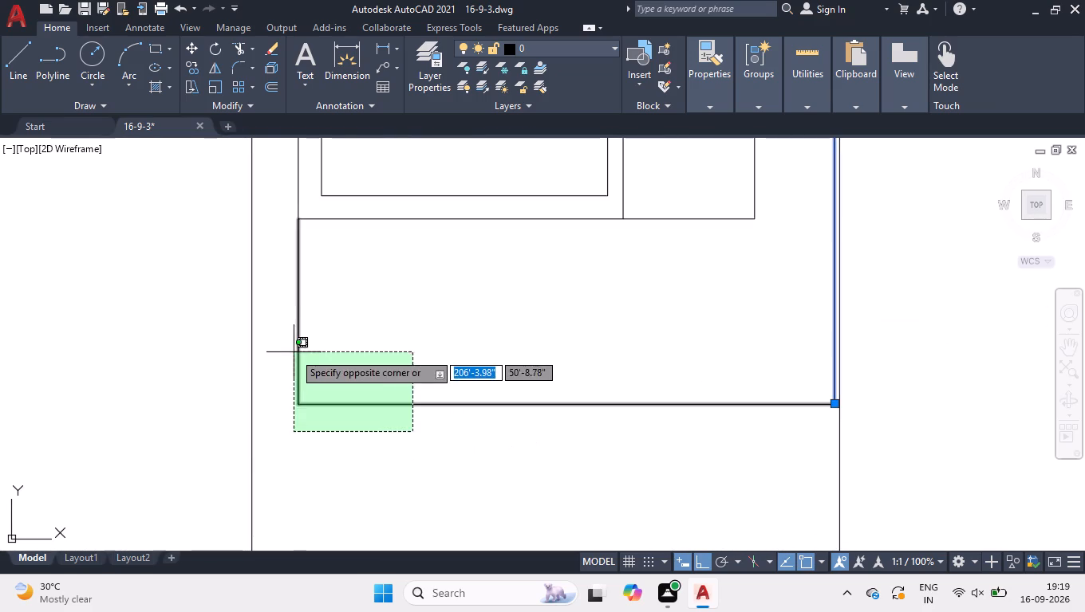
click(294, 351)
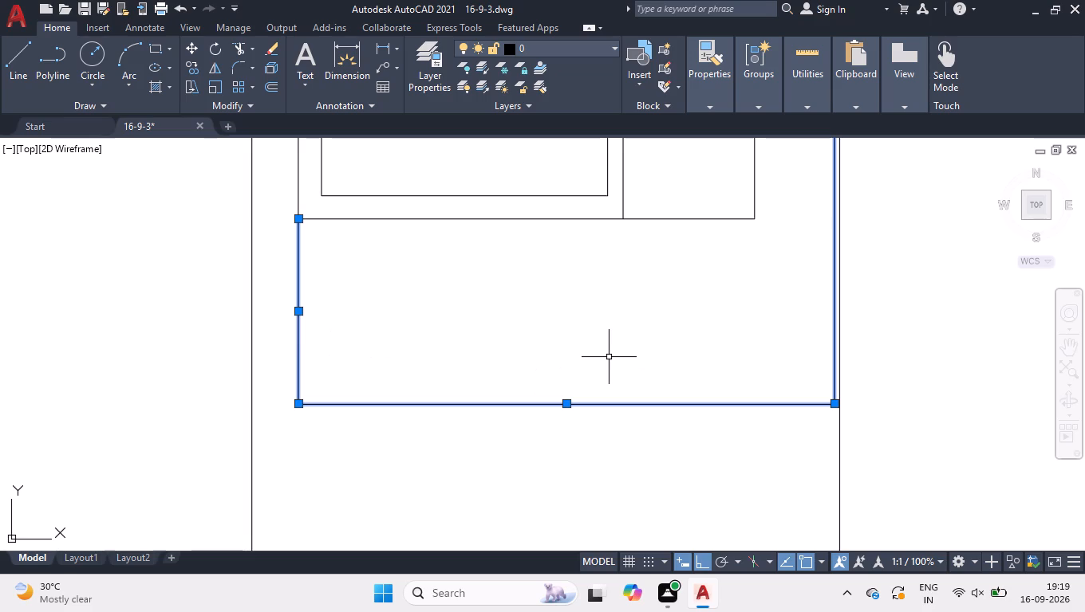
key(ctrl+1)
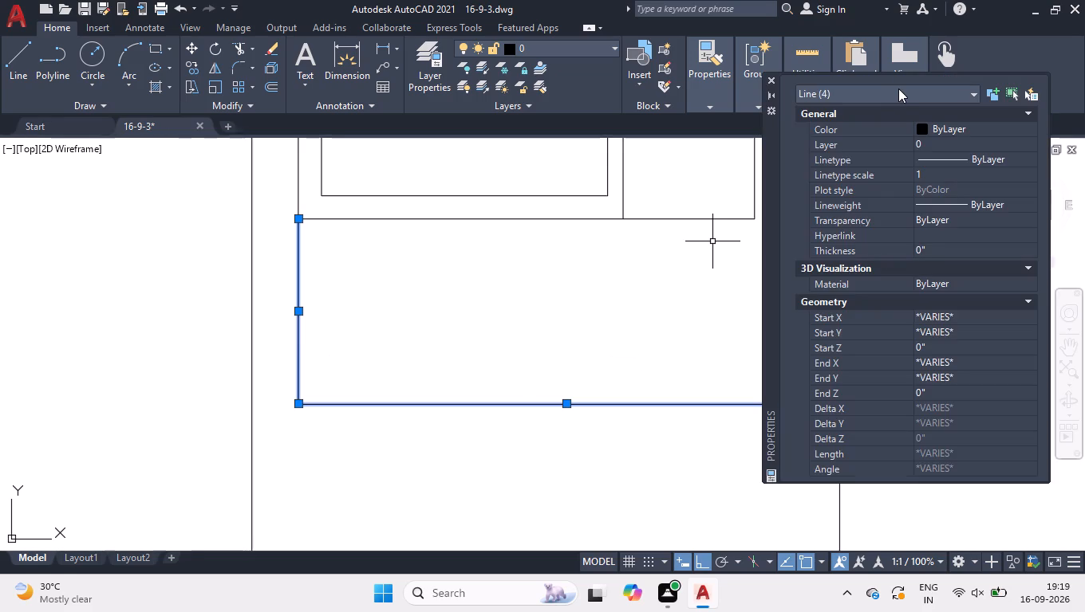
click(915, 127)
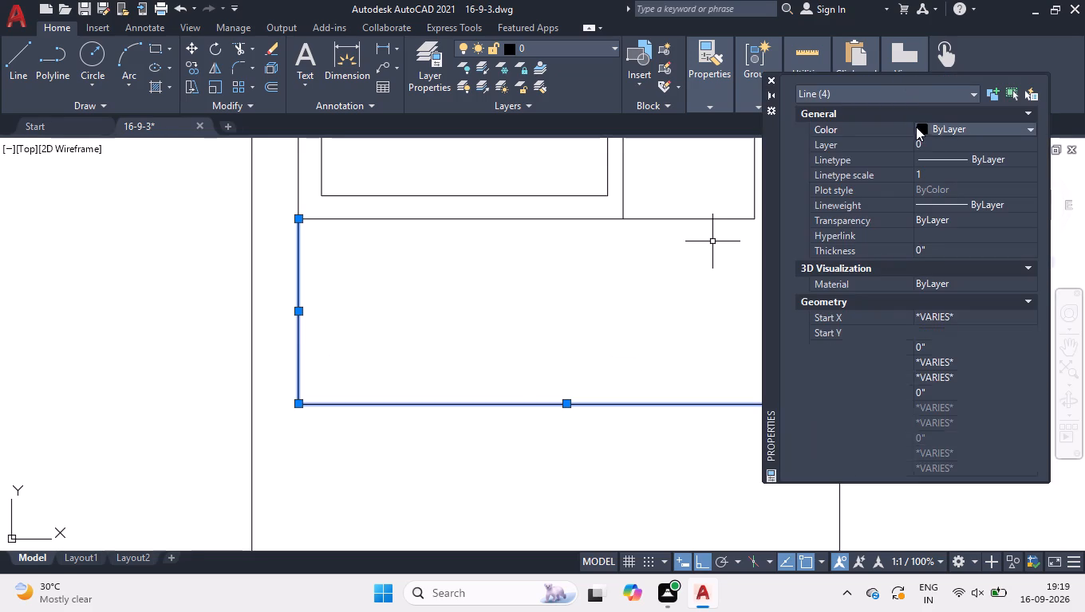
click(929, 131)
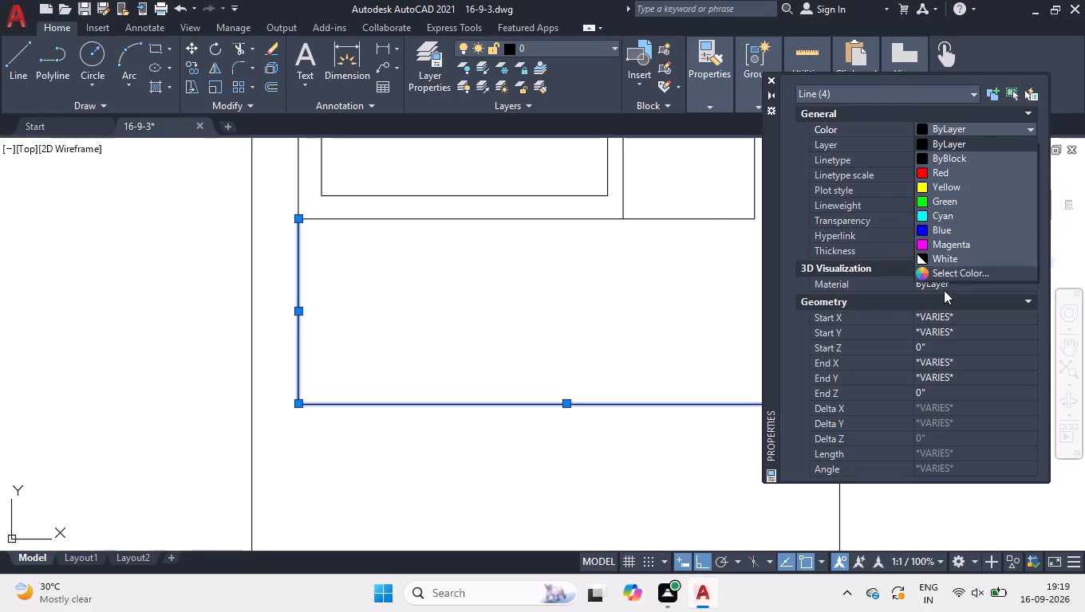
click(947, 270)
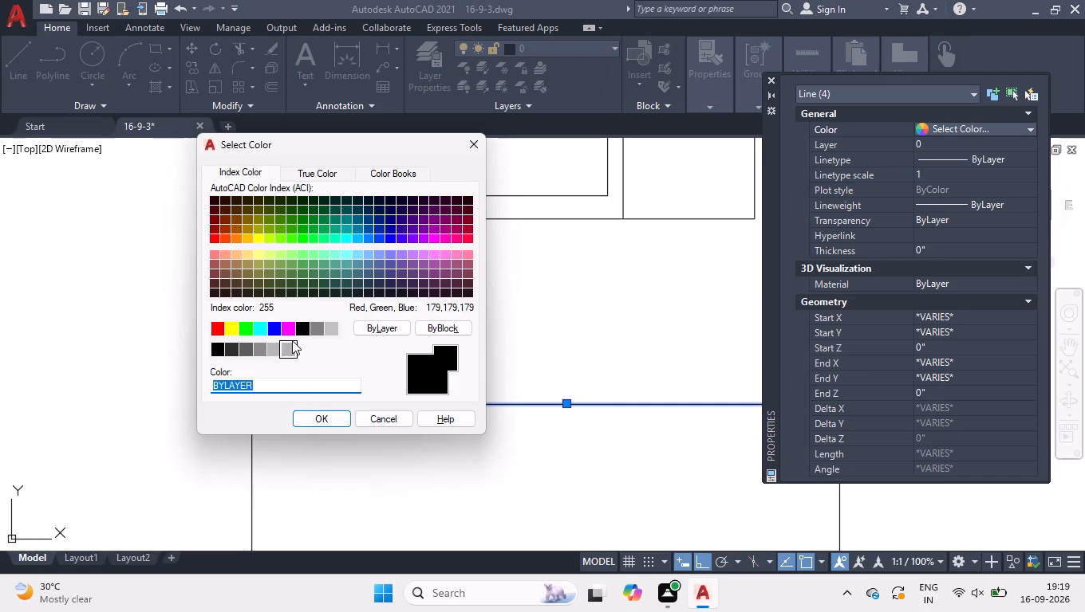
click(255, 351)
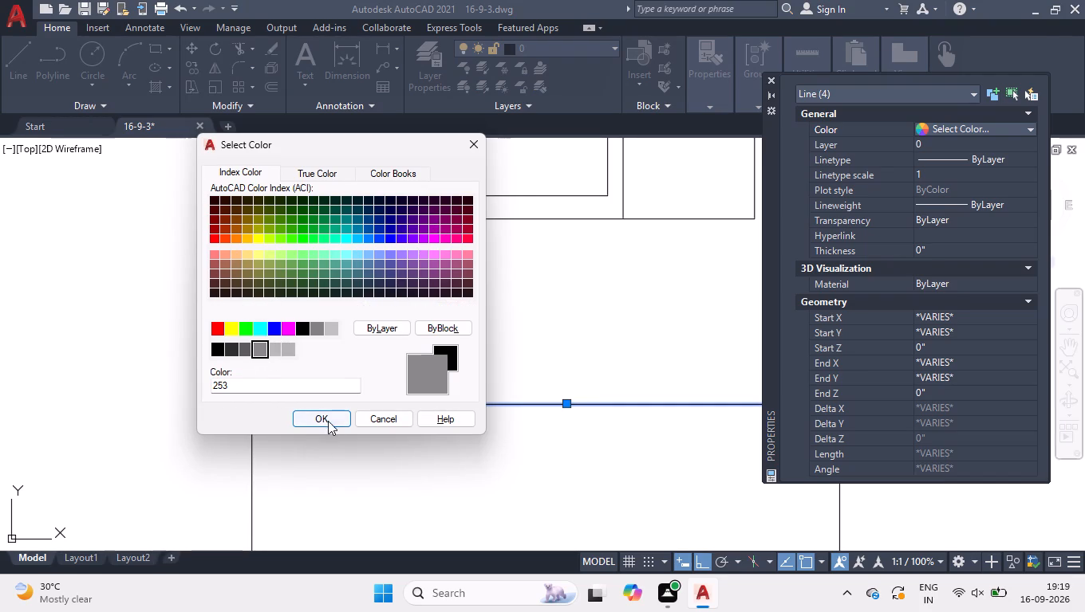
click(328, 420)
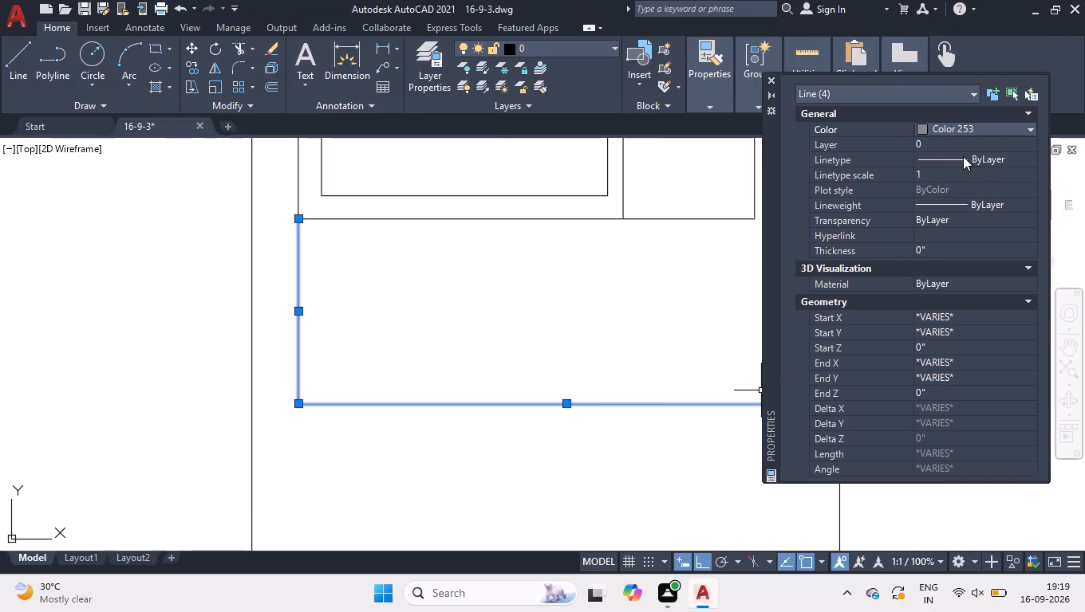
Give the four outline lines the dashed ACAD_ISO02 linetype with a linetype scale of 0.5.
double_click(963, 156)
click(953, 206)
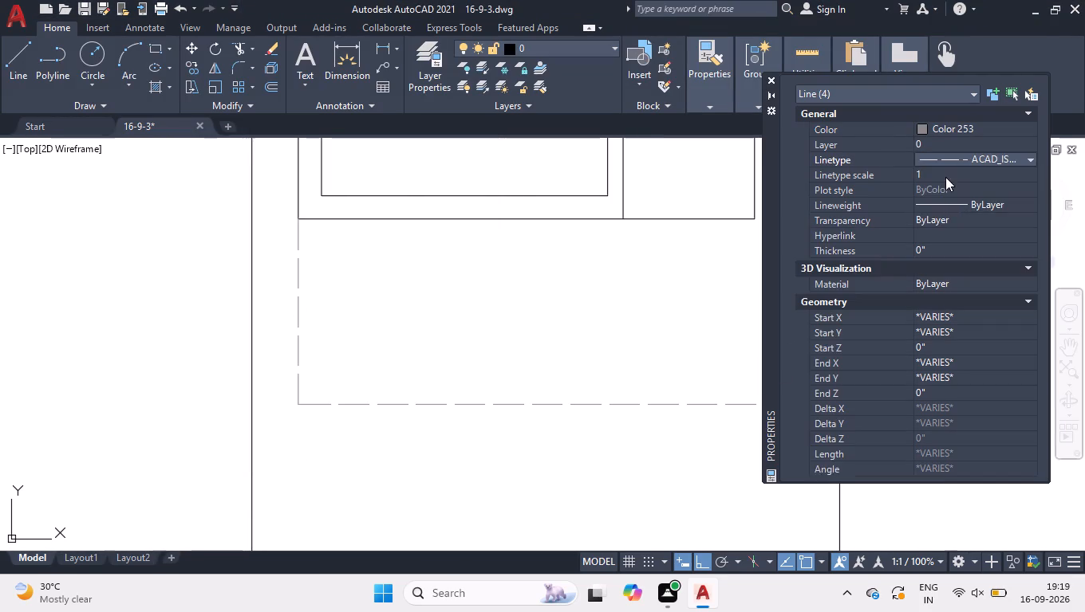
click(945, 177)
text(0.5)
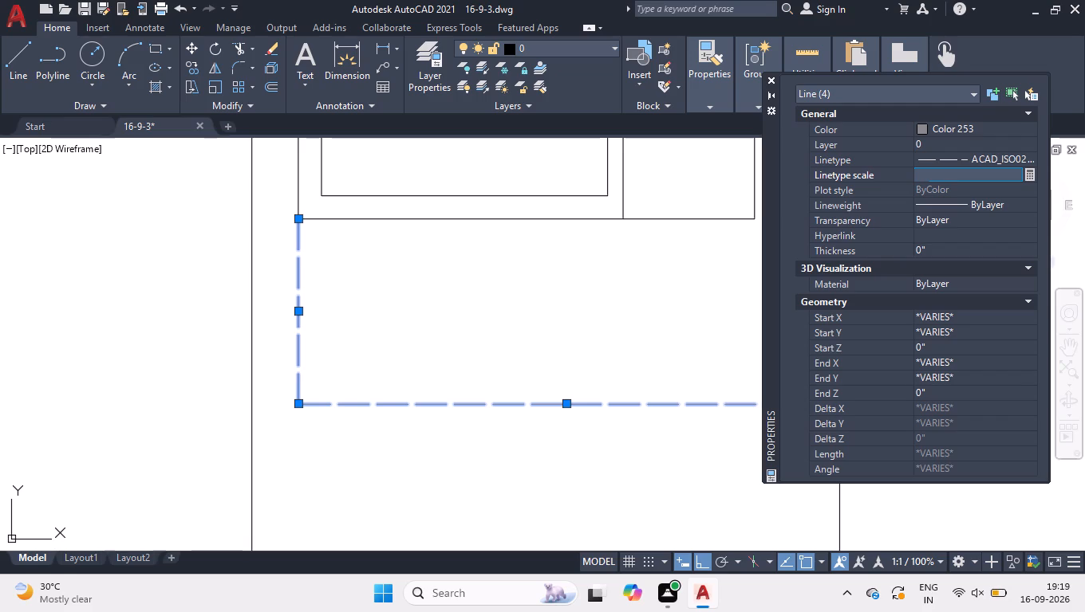
key(Return)
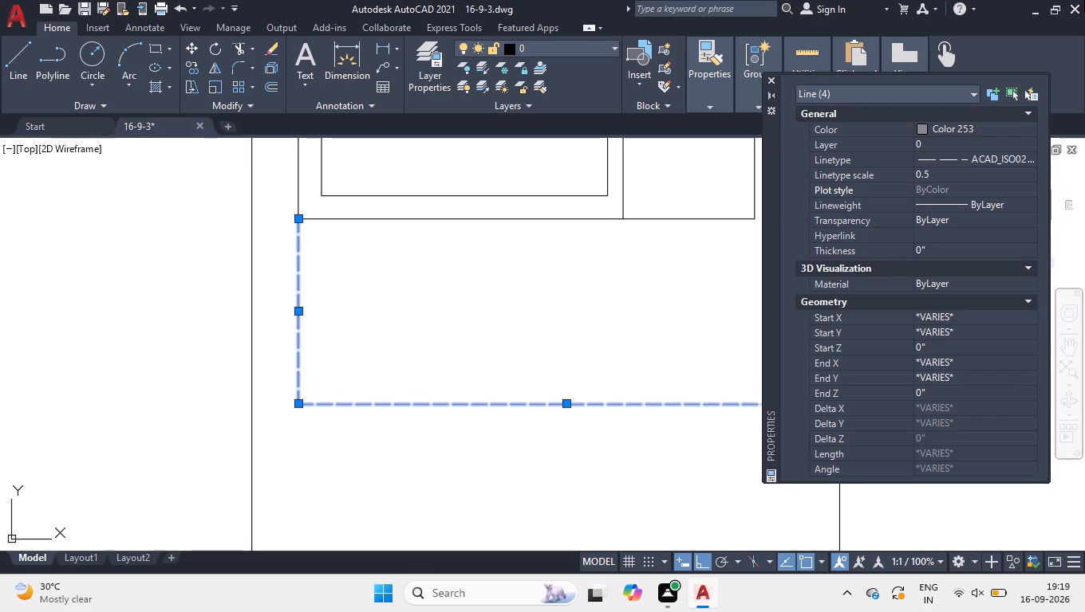
click(774, 77)
right_click(537, 279)
click(585, 446)
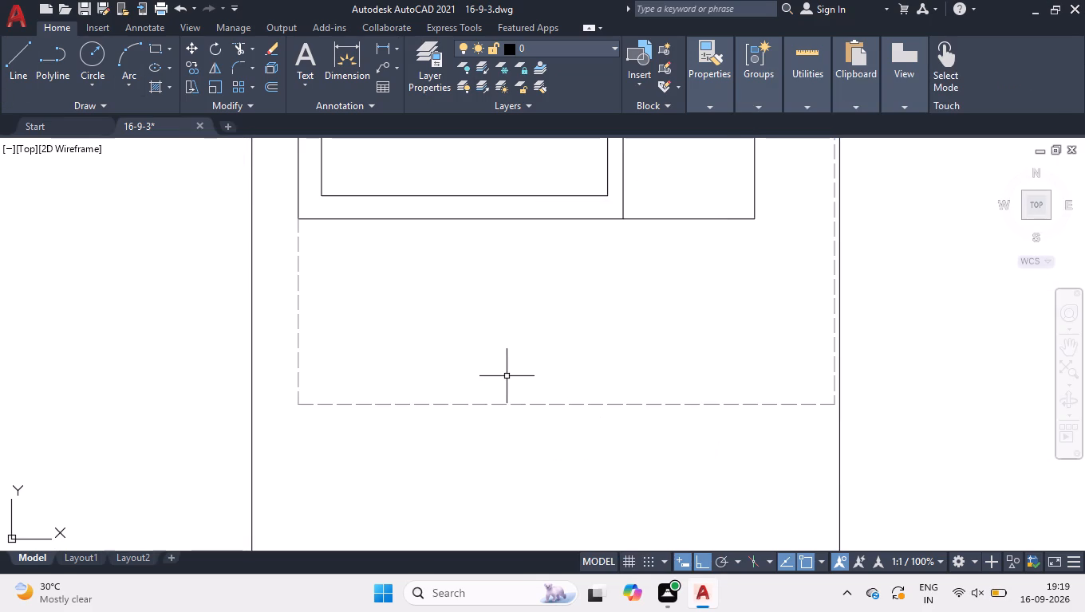
Stretch the north end of the outer west wall line to the west end of the outer north wall line.
scroll(507, 376, down, 2)
click(1033, 209)
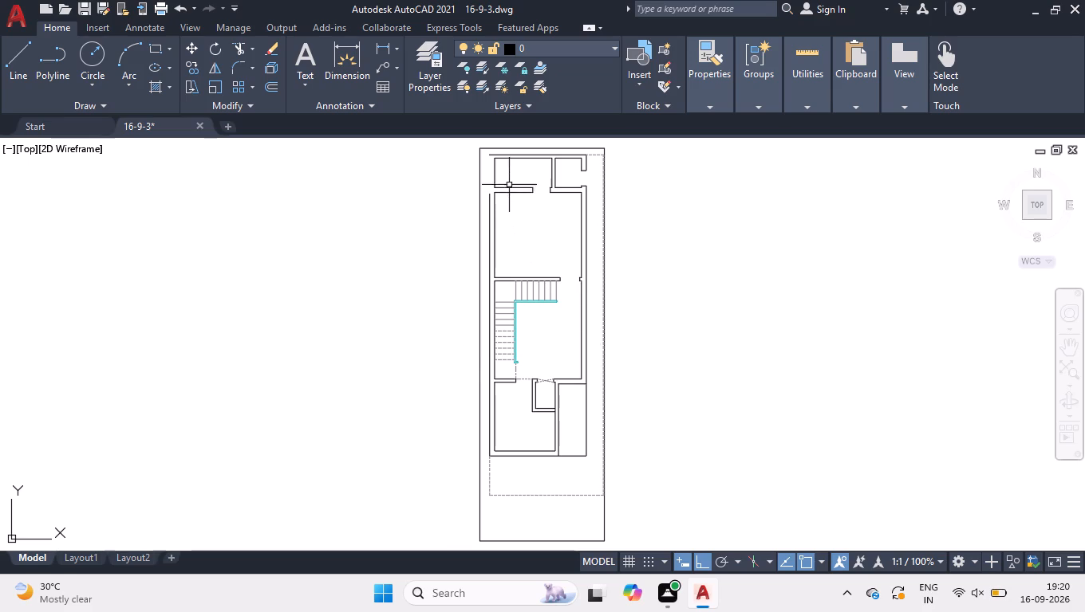
scroll(487, 147, up, 2)
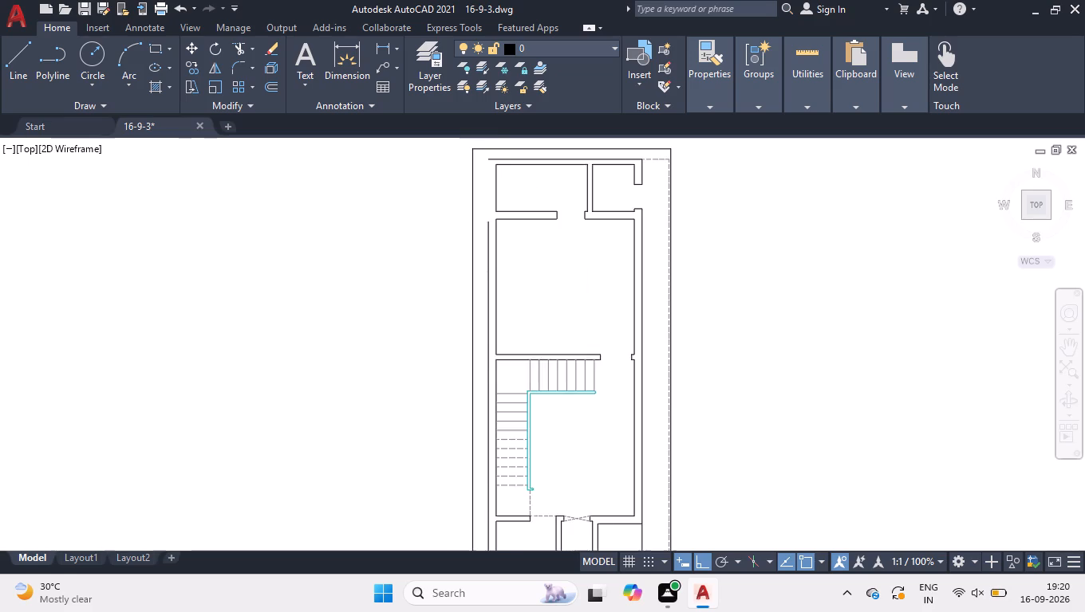
click(484, 277)
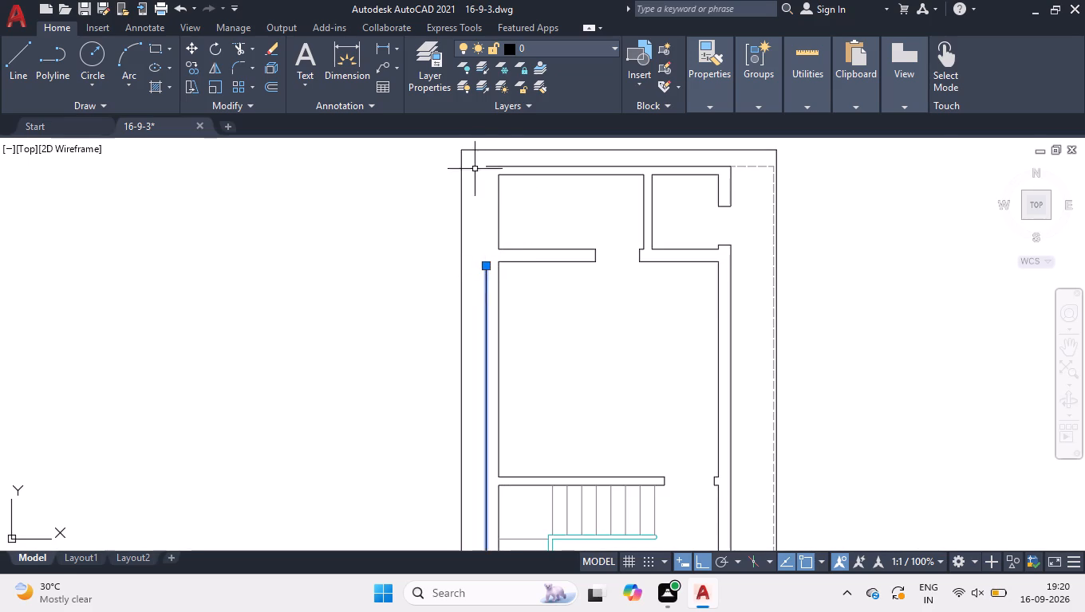
scroll(479, 153, up, 2)
click(489, 444)
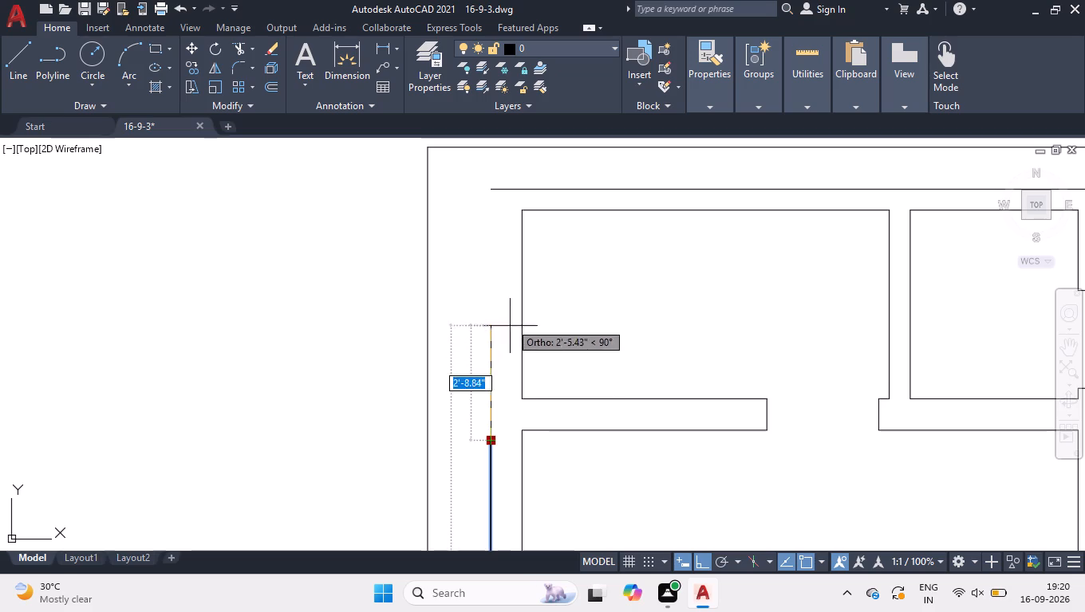
click(489, 188)
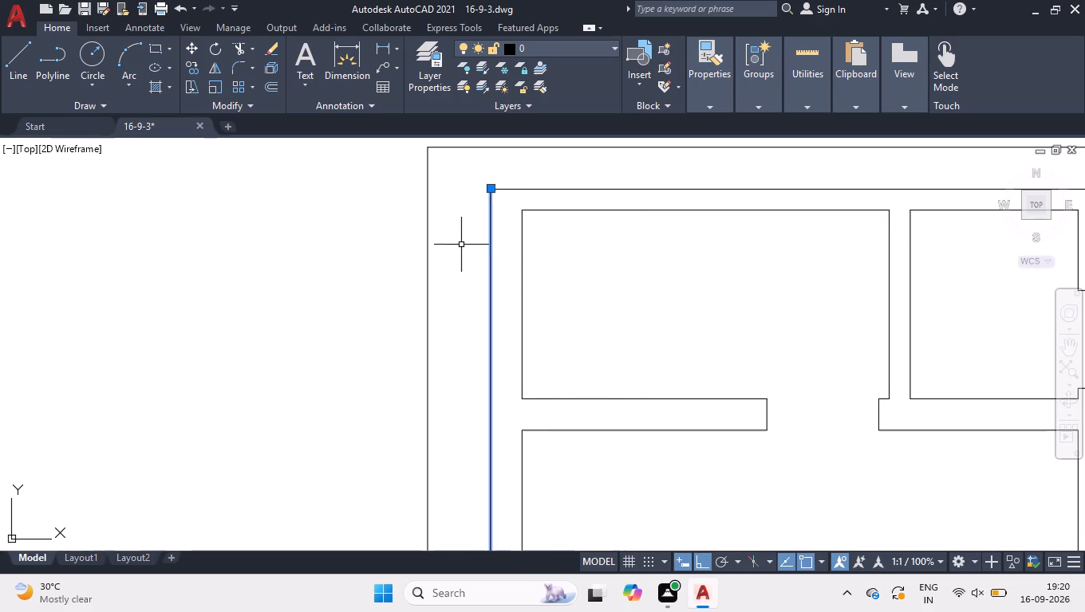
right_click(460, 245)
click(519, 446)
Draw two 6" lines across the north wall of the northwest room as the east and west sides of a window.
scroll(511, 424, down, 1)
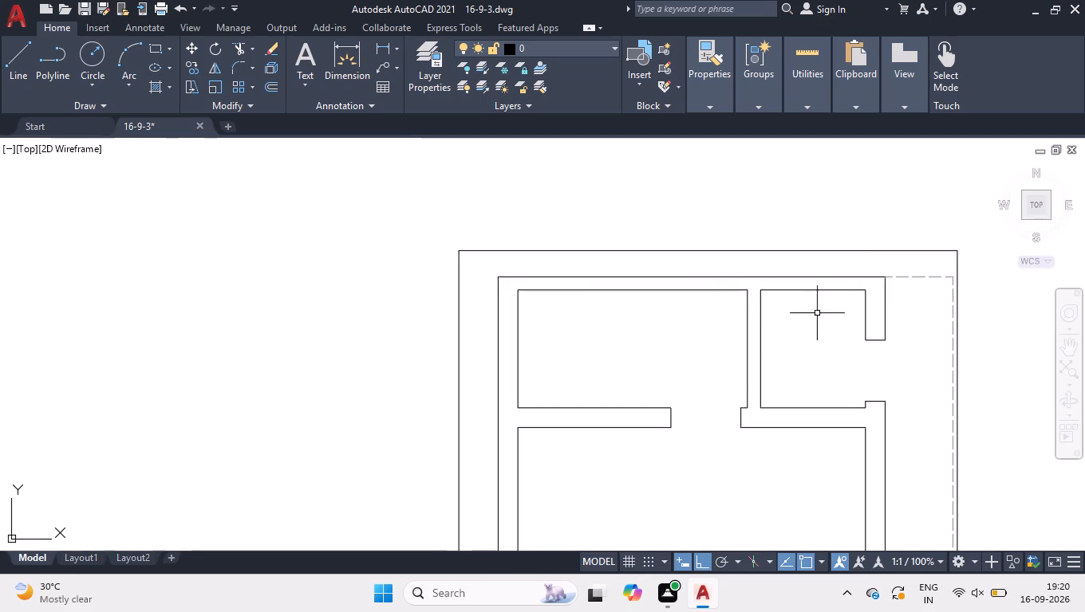
scroll(817, 312, up, 2)
key(l)
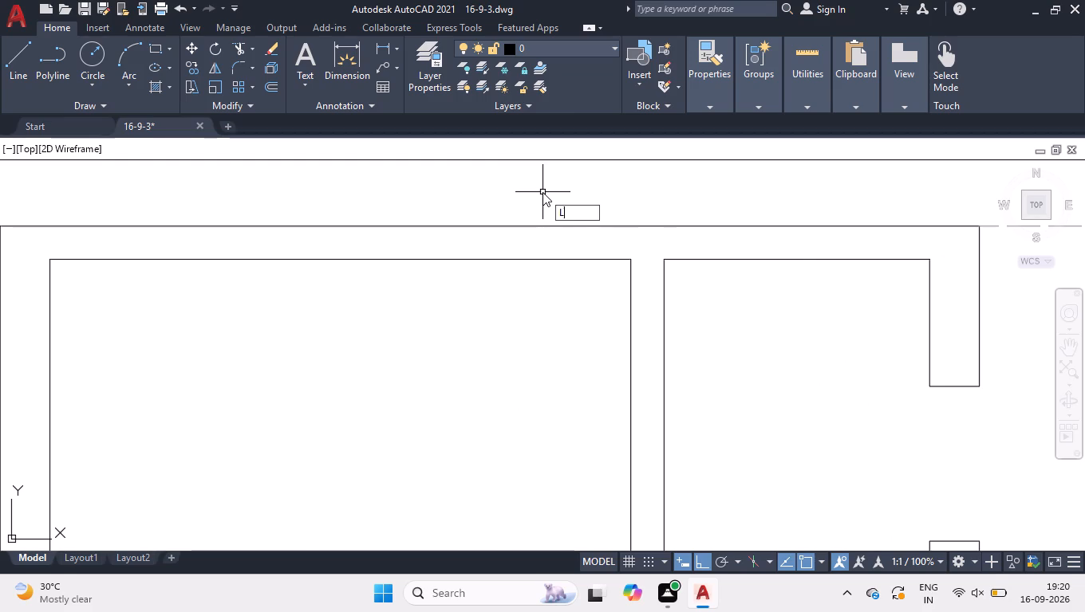
key(Return)
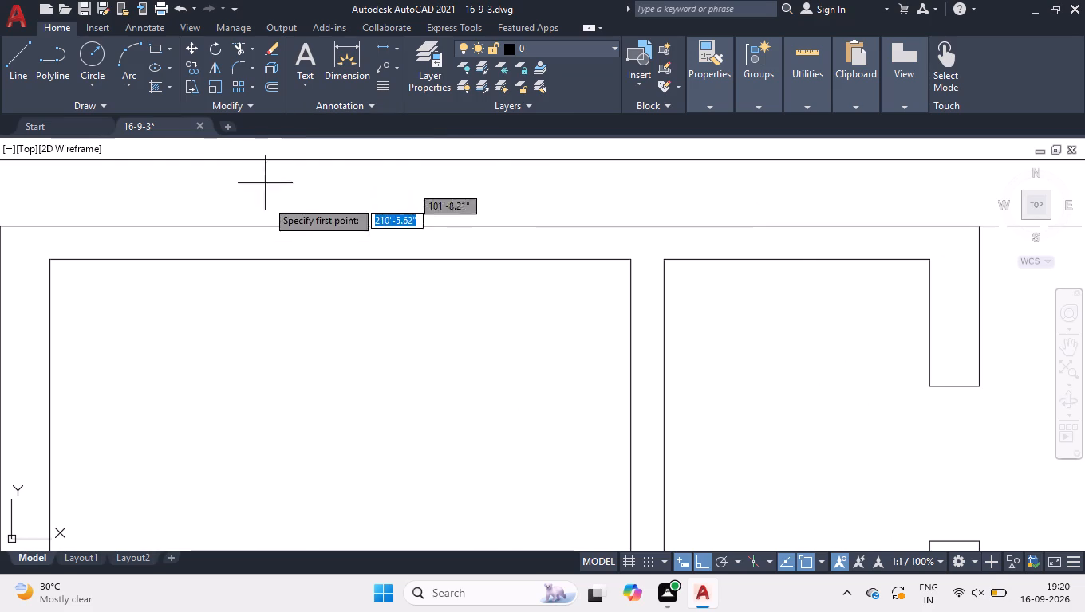
click(463, 257)
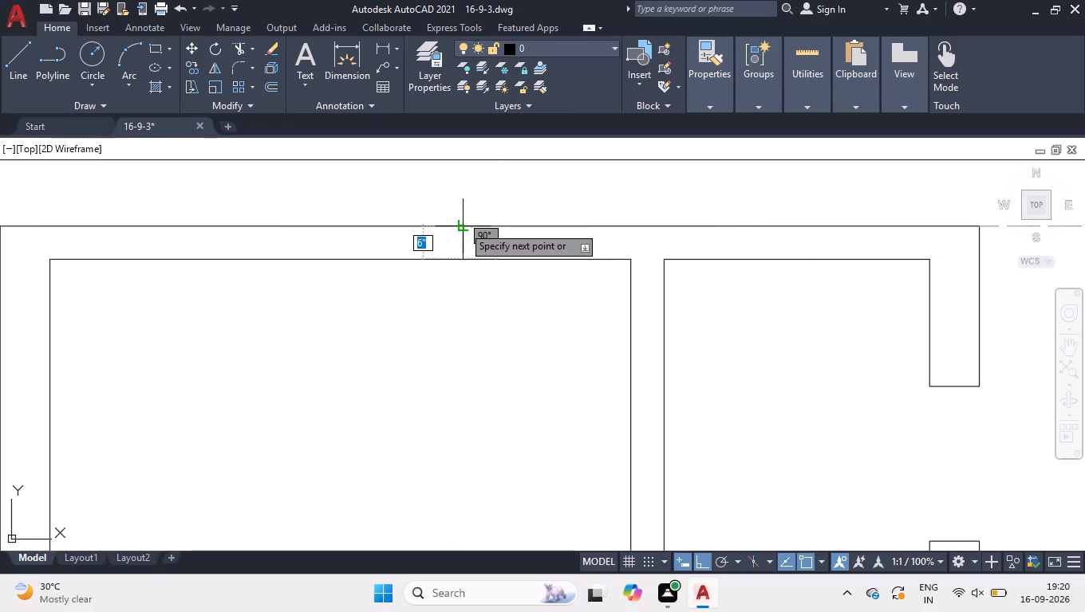
click(463, 226)
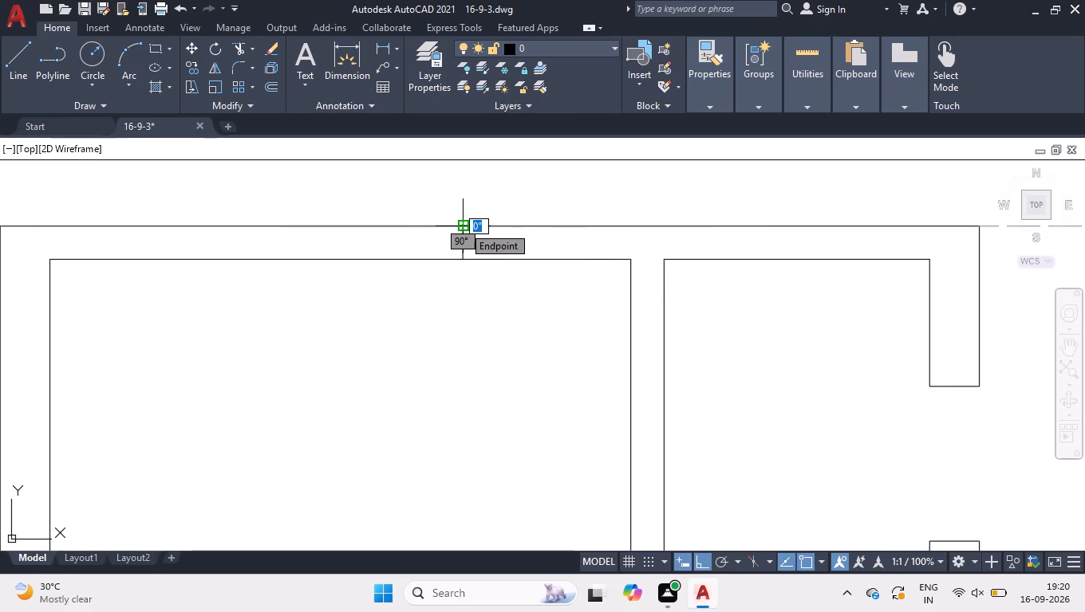
key(space)
key(space)
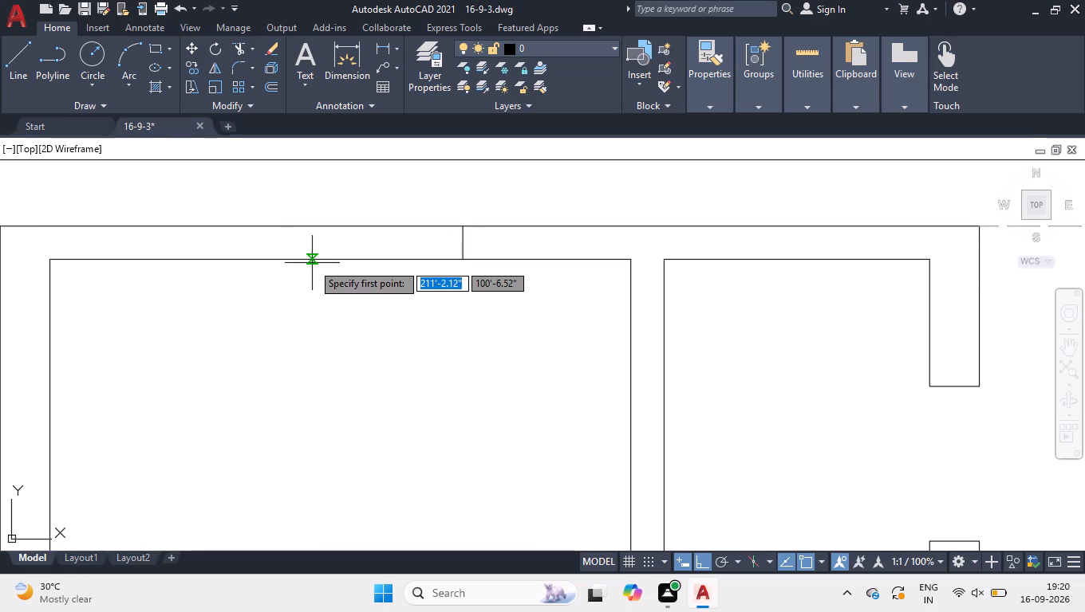
click(313, 262)
click(315, 224)
key(space)
Draw the window's centre line joining the midpoints of its two side lines in the north wall.
scroll(317, 226, up, 2)
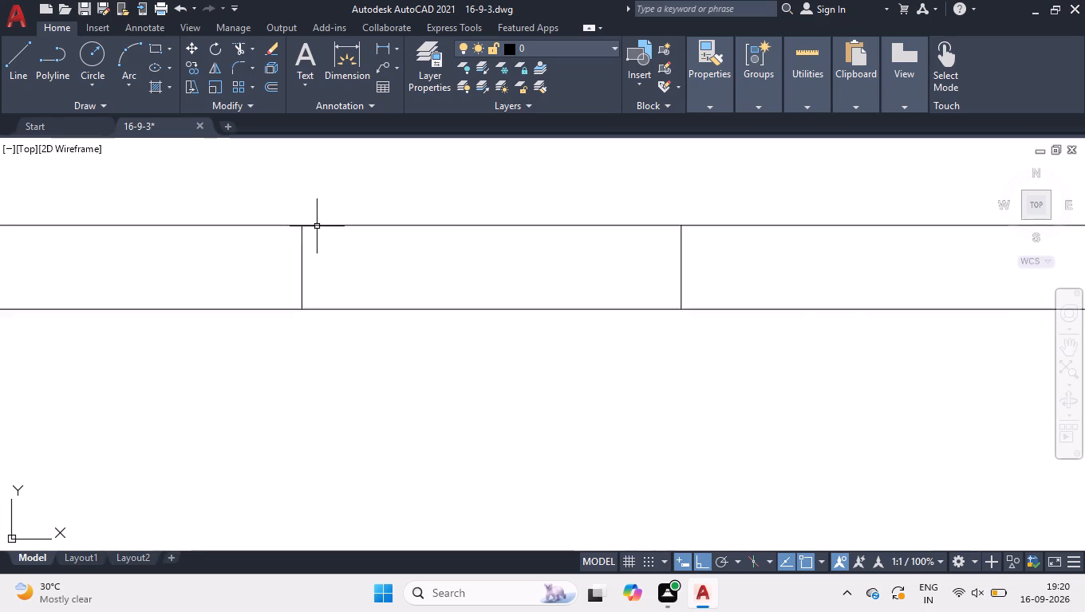
scroll(317, 226, up, 1)
key(space)
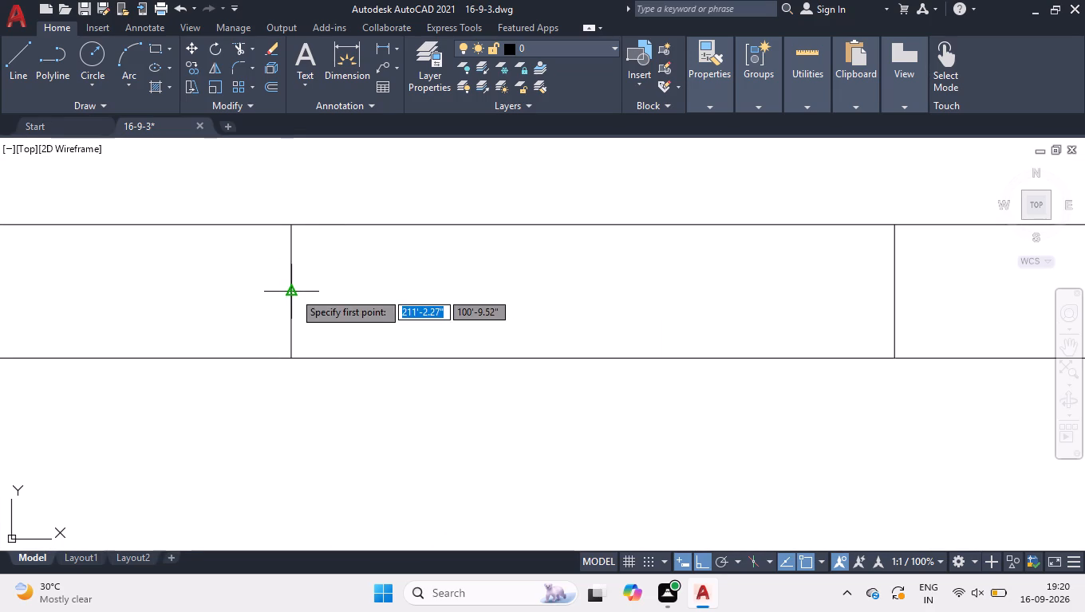
click(294, 290)
click(890, 292)
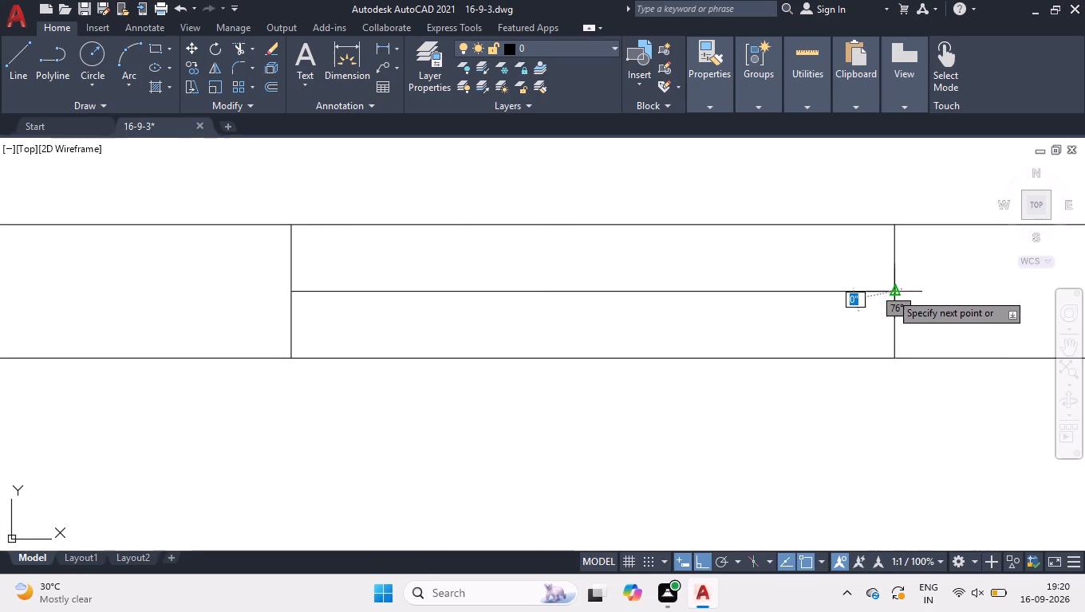
key(space)
Draw two 6" lines across the north wall of the northeast room, about 1'-9" apart, as the sides of a window.
scroll(559, 257, down, 4)
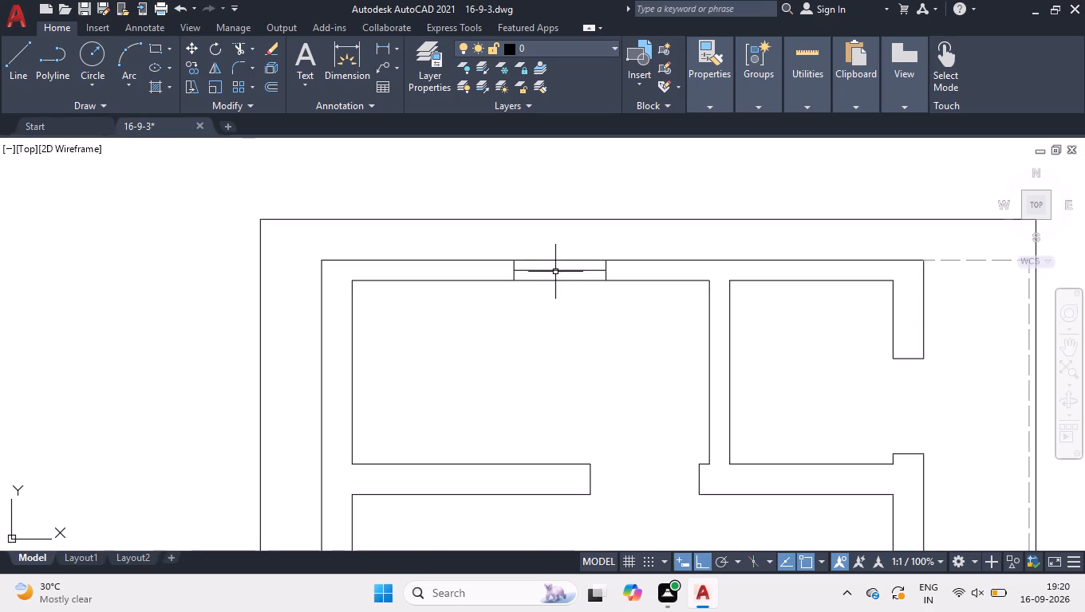
scroll(882, 275, up, 2)
key(space)
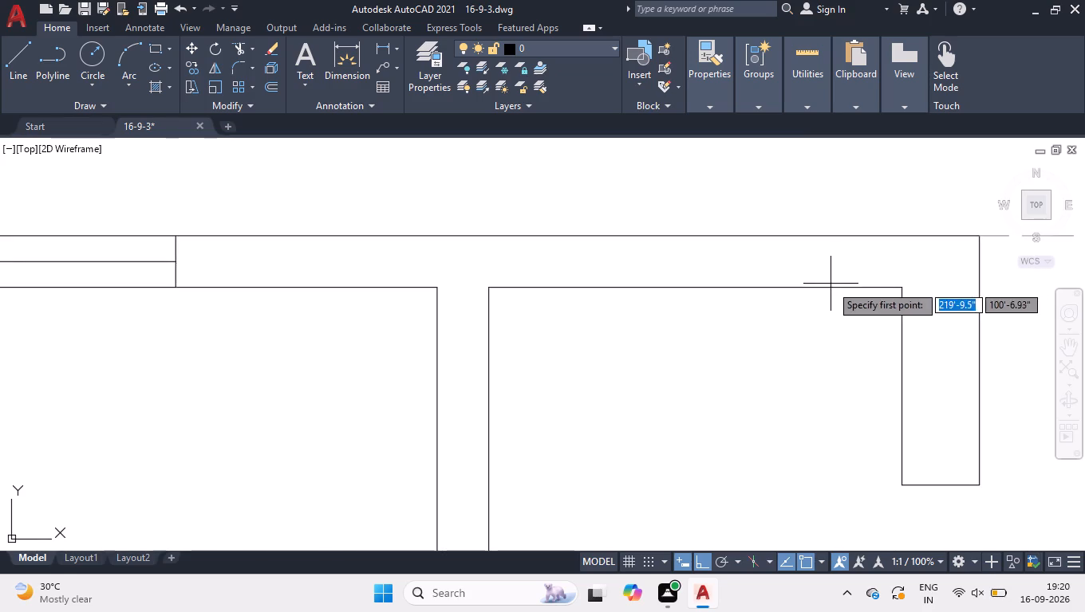
click(831, 286)
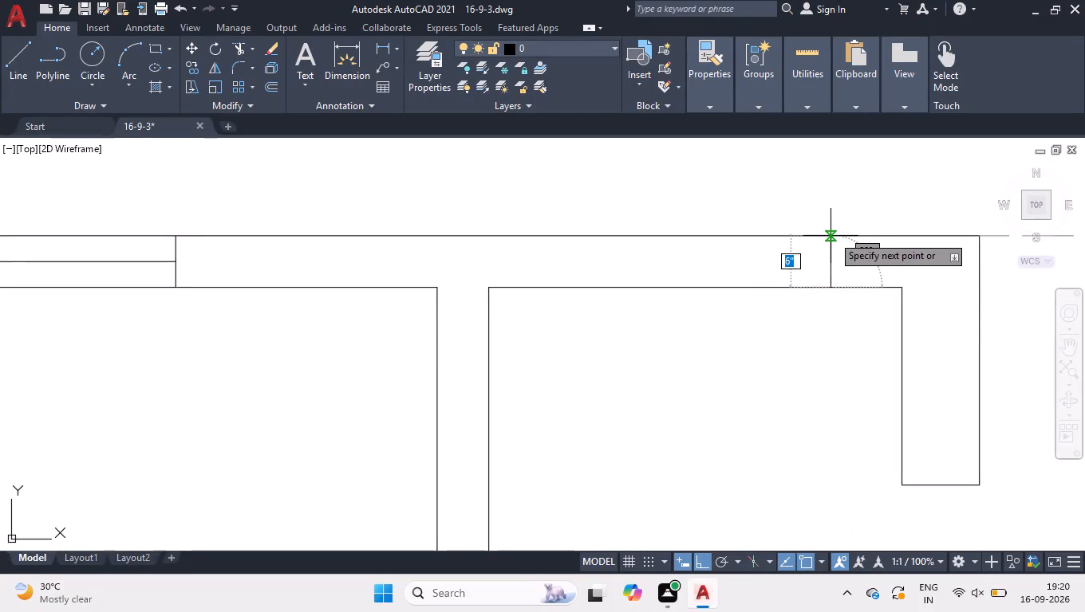
click(832, 235)
key(space)
key(space)
click(649, 292)
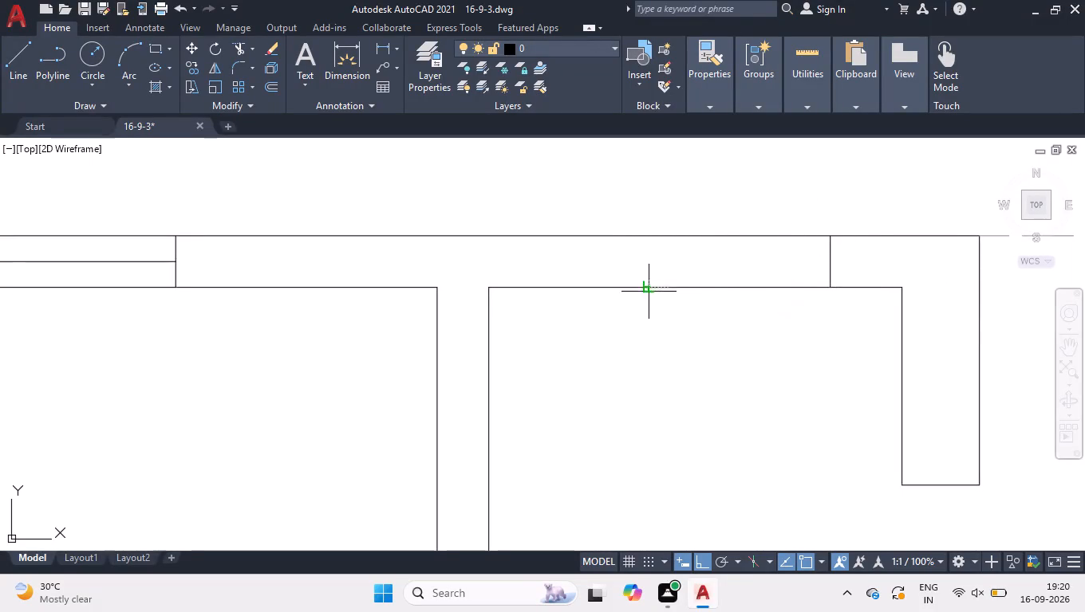
click(648, 233)
key(space)
Draw the northeast room window's centre line joining the midpoints of its two side lines.
scroll(754, 269, up, 1)
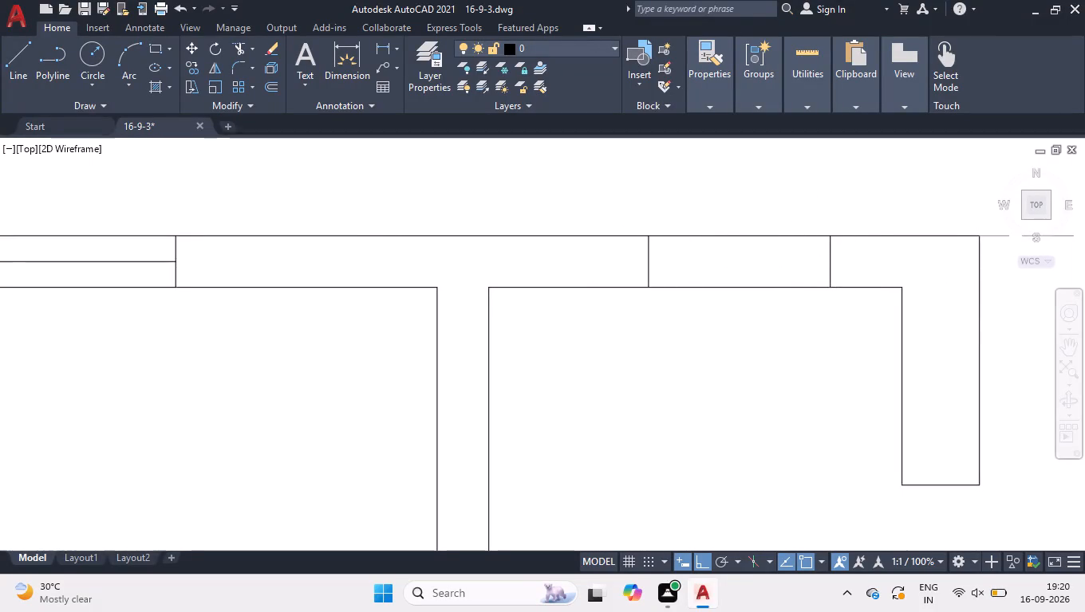
scroll(754, 269, up, 1)
key(space)
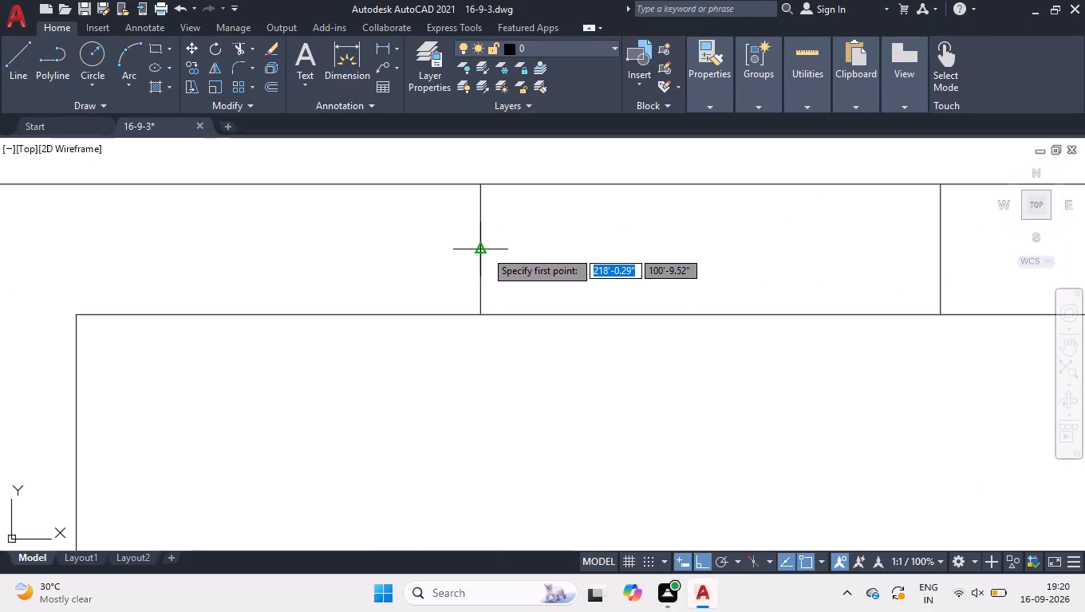
click(485, 249)
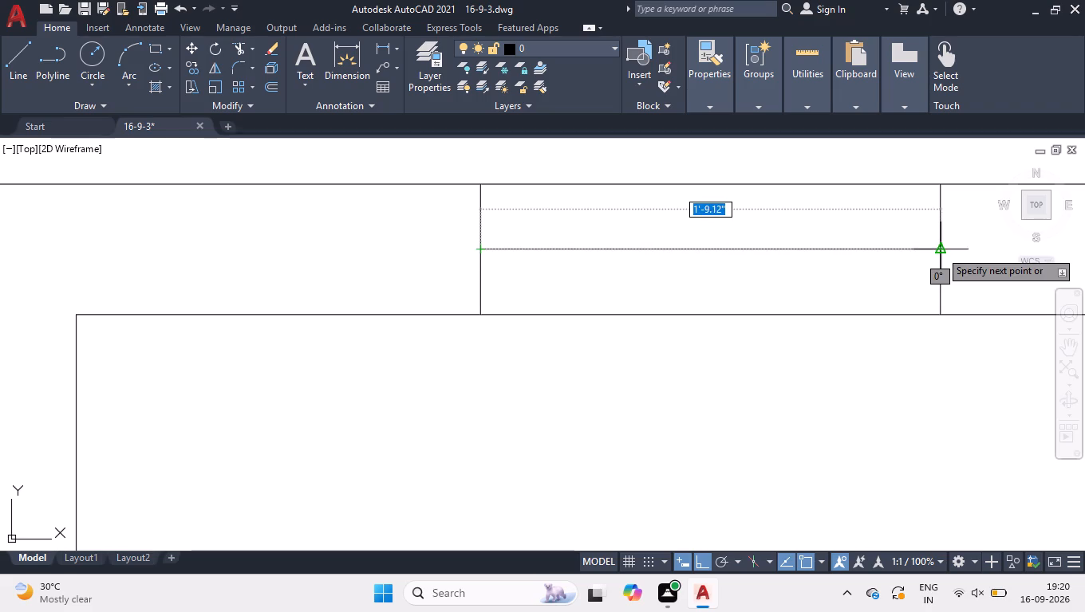
click(940, 250)
key(space)
Draw two lines across the east wall of the large room north of the stairs as the south and north sides of a window.
scroll(770, 224, down, 5)
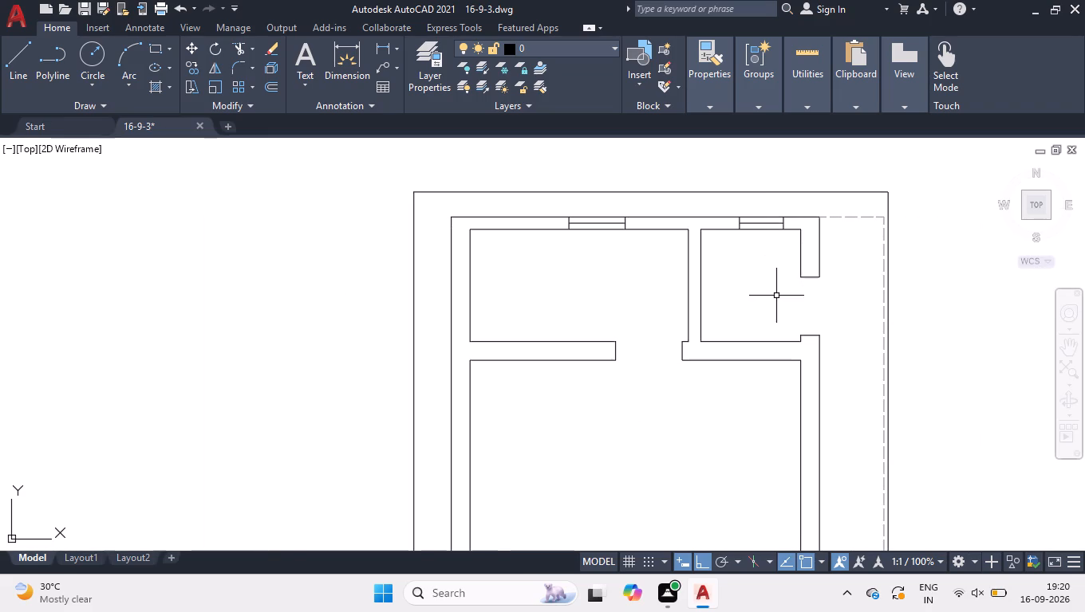
scroll(751, 247, down, 2)
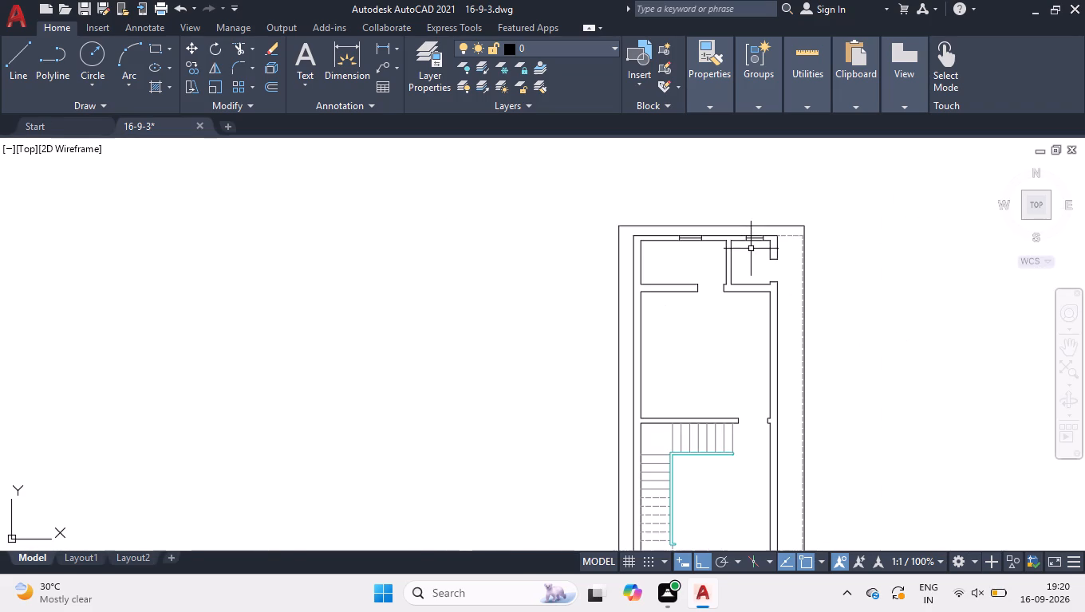
scroll(781, 347, up, 2)
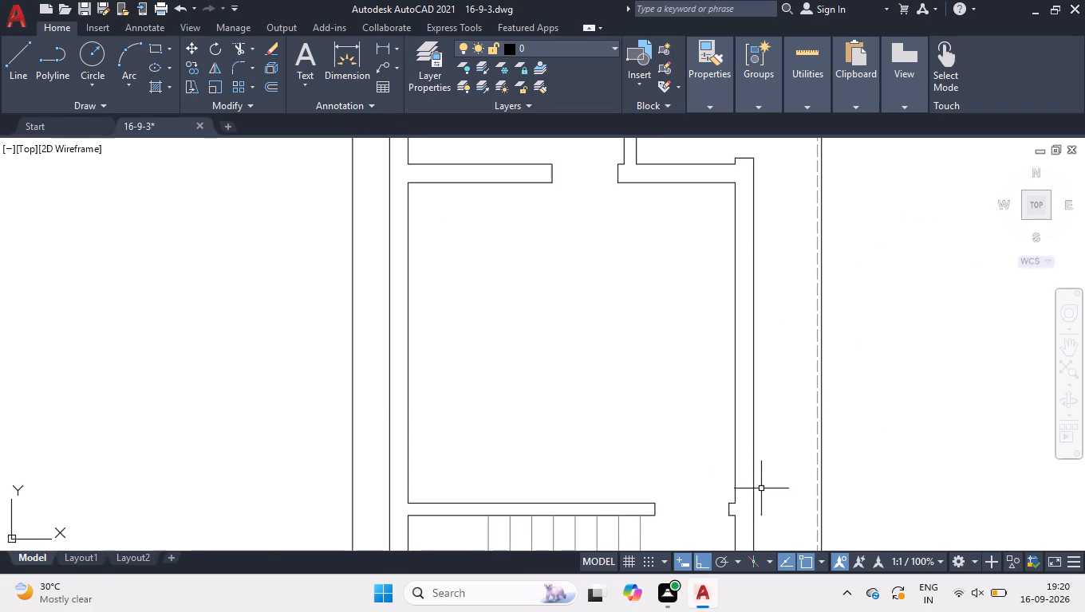
key(space)
click(740, 456)
click(753, 456)
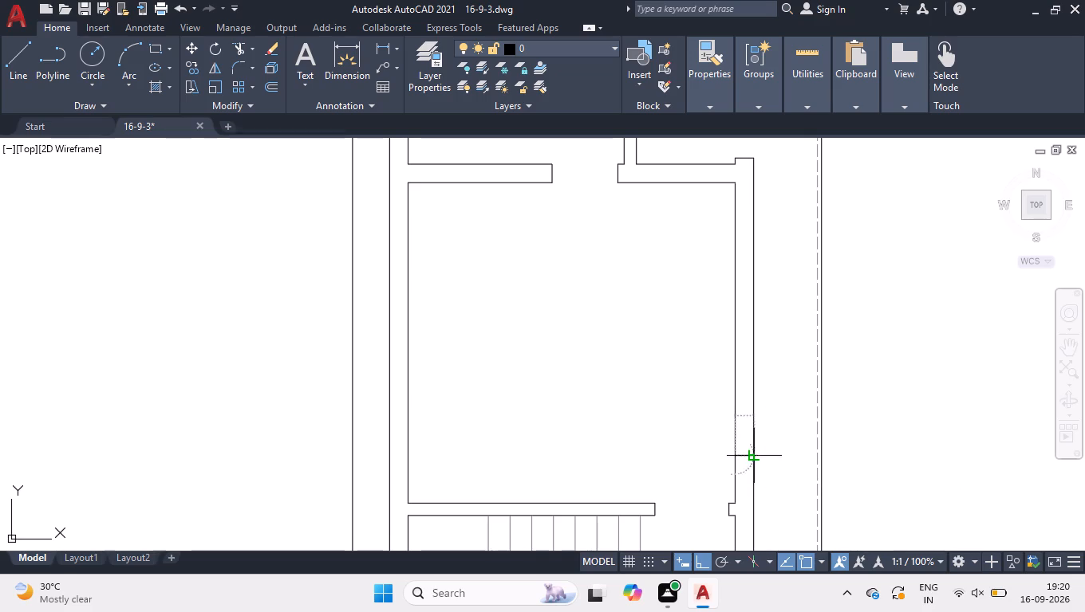
key(space)
key(space)
click(736, 312)
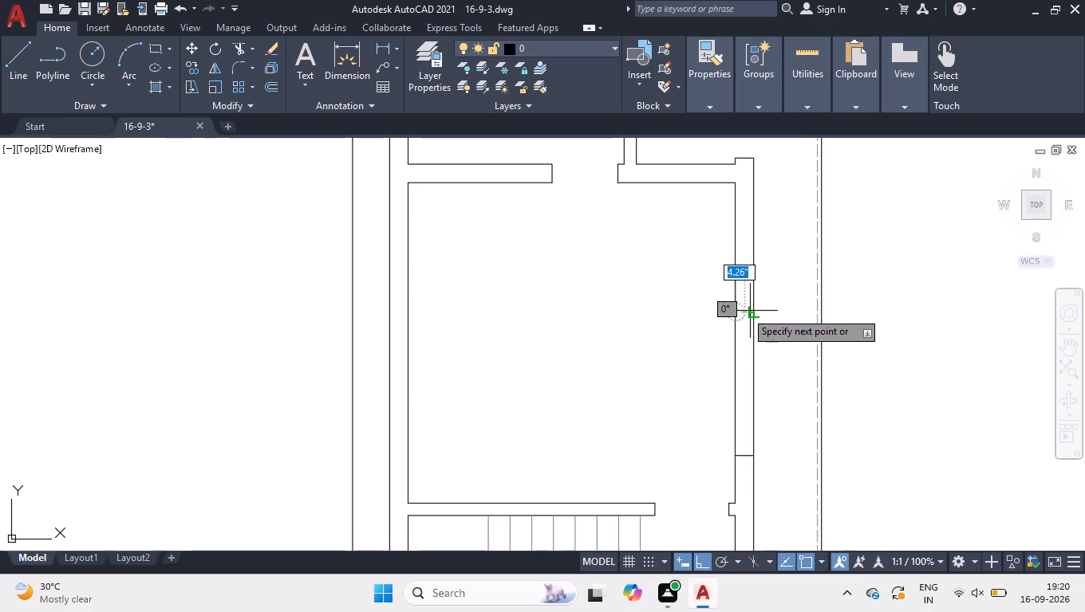
click(756, 311)
key(space)
Draw the centre line of the large room's east window between the midpoints of its two side lines.
scroll(759, 453, up, 2)
scroll(754, 456, down, 1)
key(space)
click(732, 453)
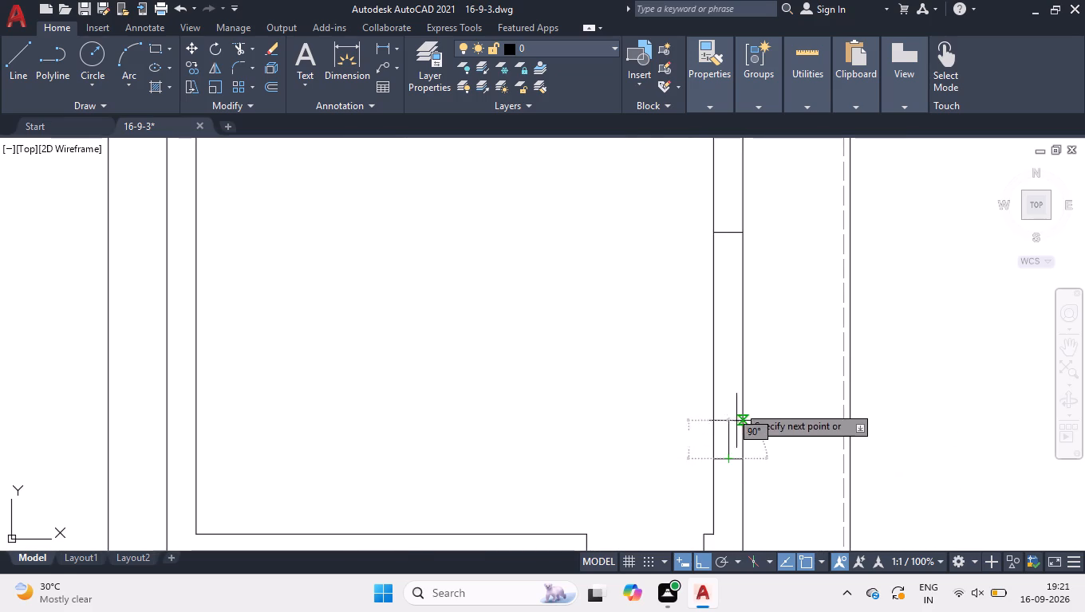
click(729, 230)
key(space)
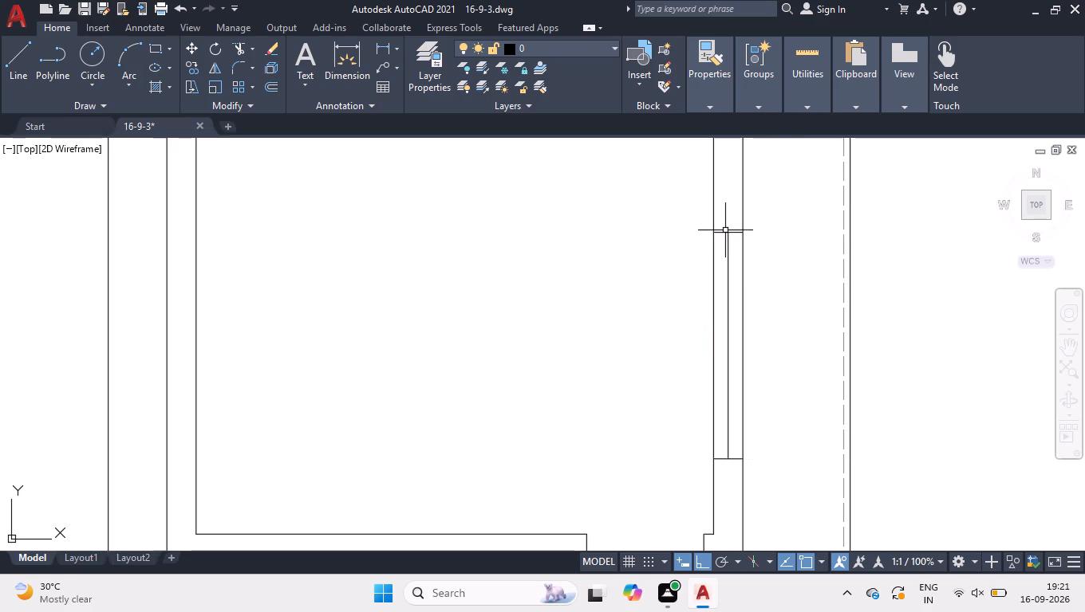
Move the north side line of the large room's east window 9.68" south.
click(682, 221)
click(814, 258)
scroll(742, 253, up, 2)
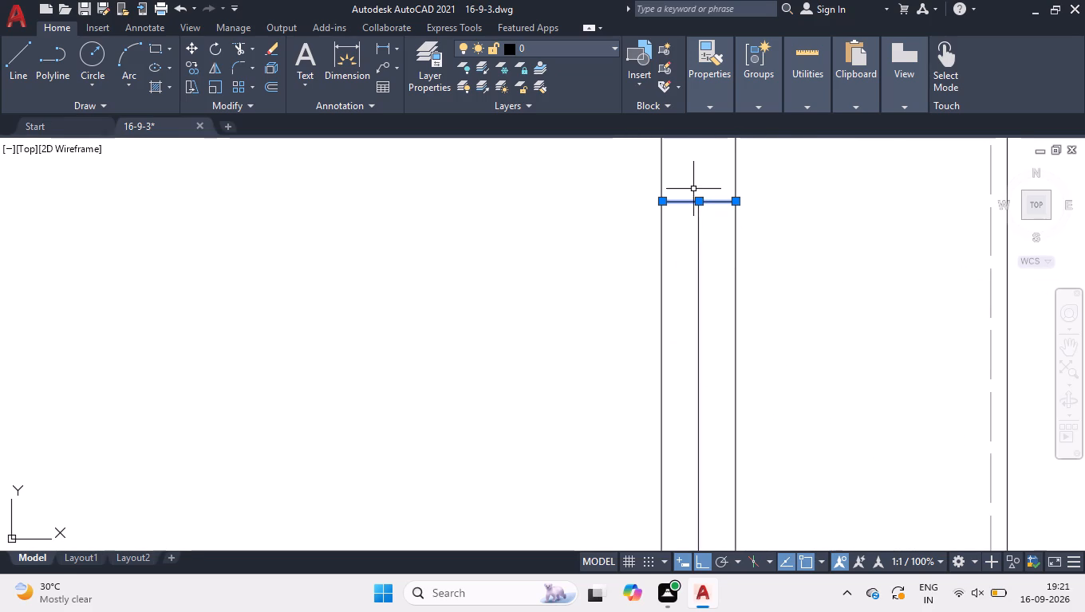
click(697, 198)
text(9.68)
key(Return)
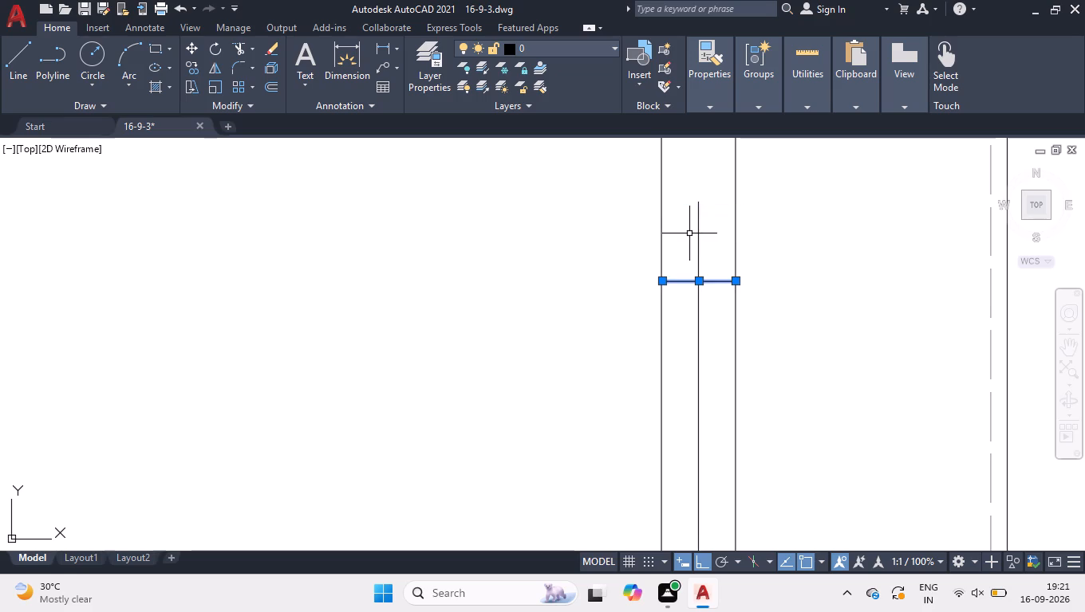
Shorten the window's centre line so its north end meets the midpoint of the moved side line, and clear the selection.
click(698, 225)
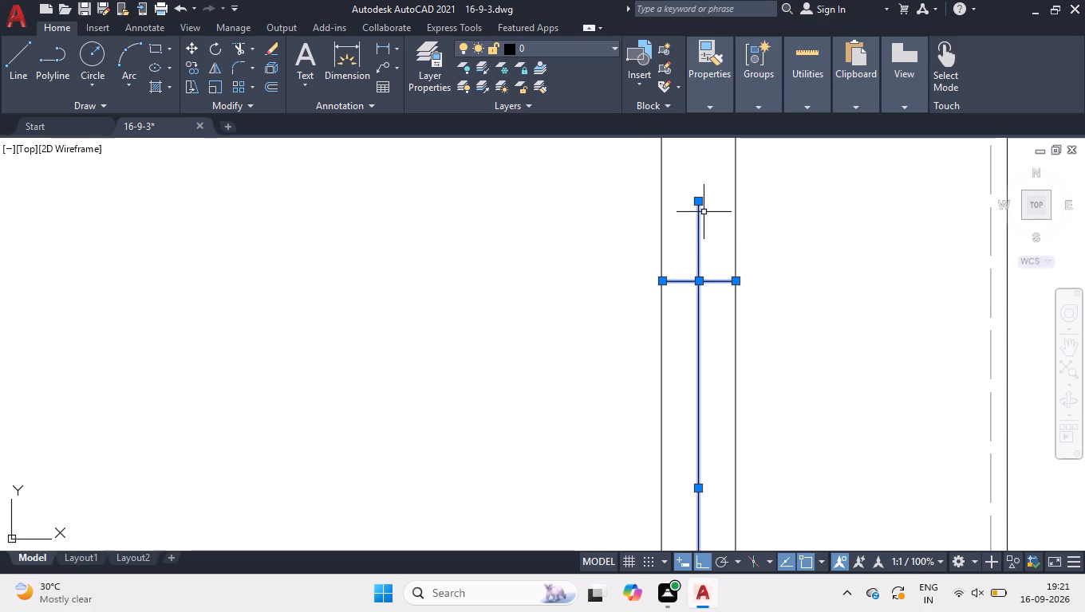
click(698, 201)
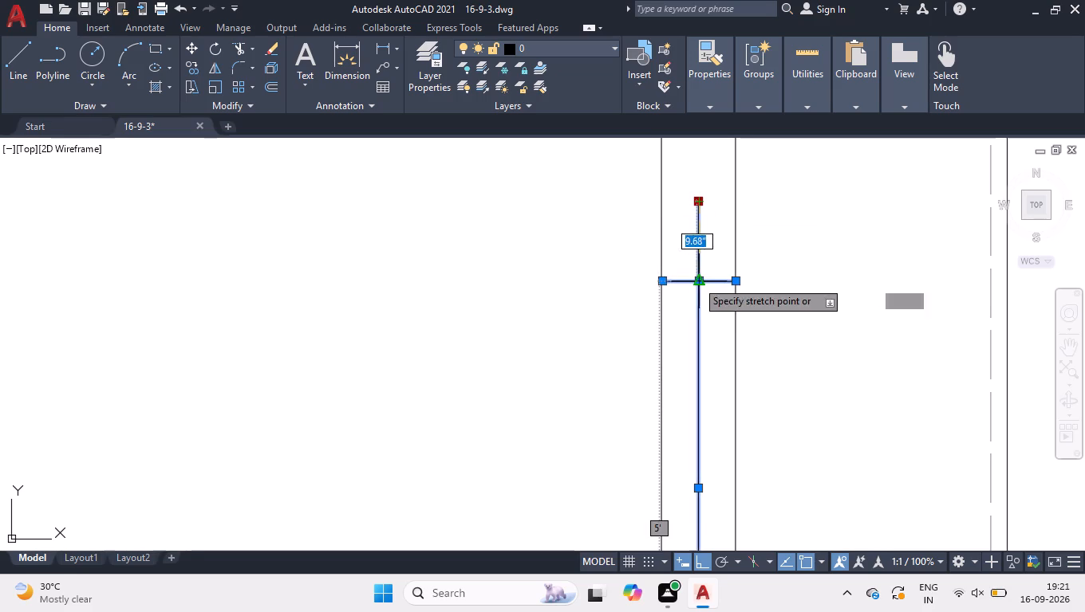
click(699, 280)
right_click(610, 258)
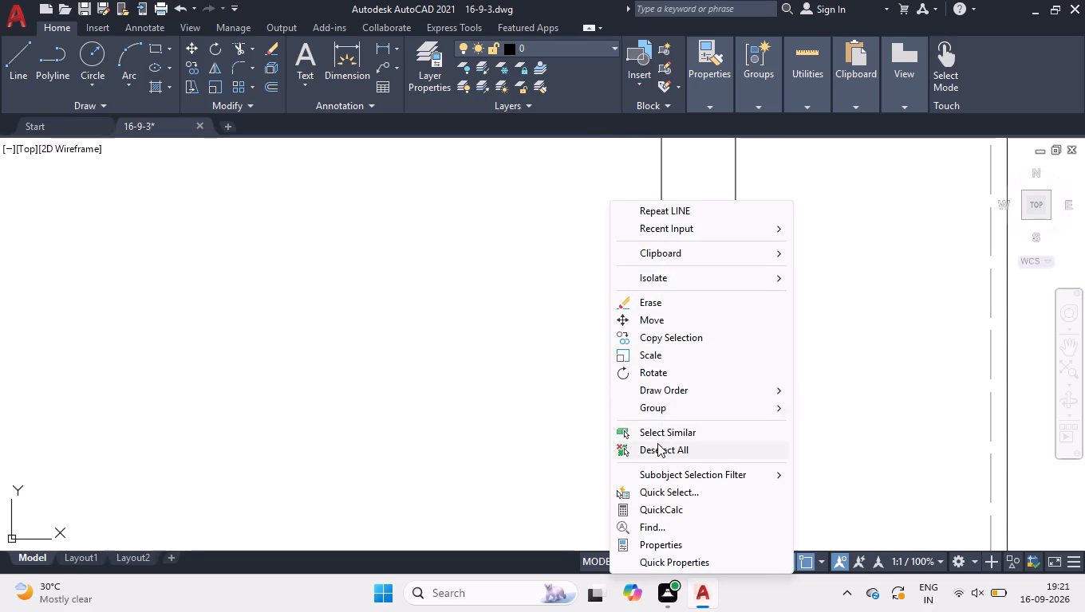
click(657, 443)
Draw two 9" lines across the east wall of the staircase hall as the north and south sides of a window.
scroll(699, 328, down, 6)
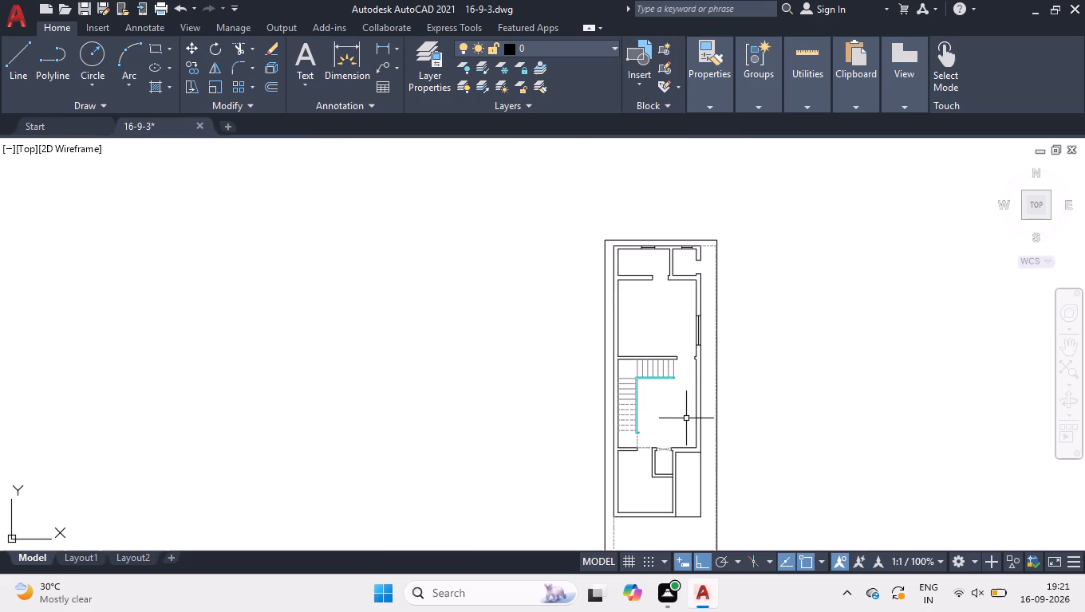
scroll(710, 445, up, 3)
scroll(665, 364, down, 2)
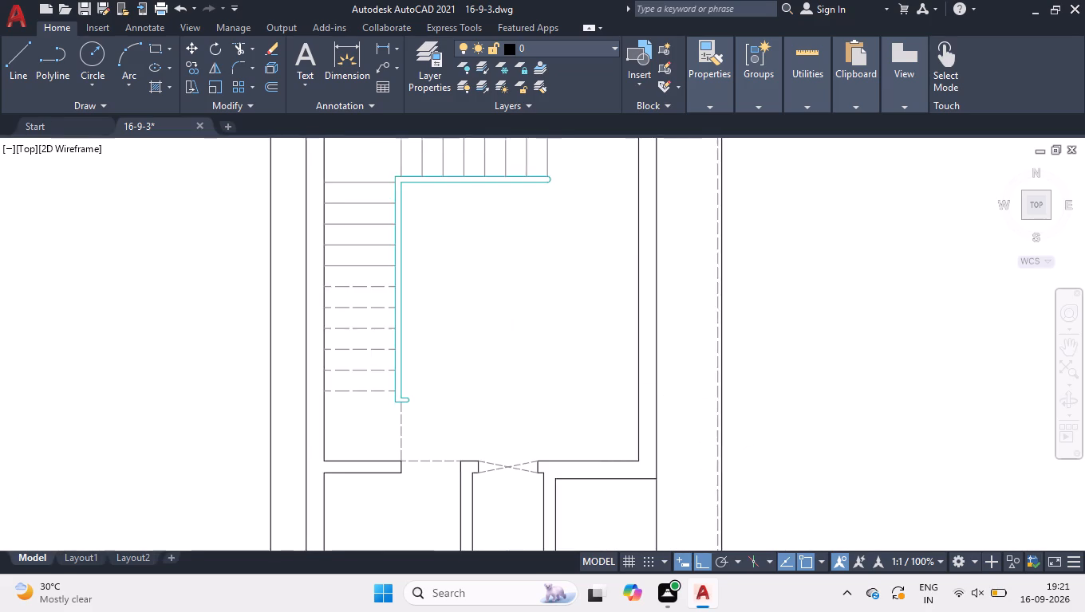
key(l)
key(Return)
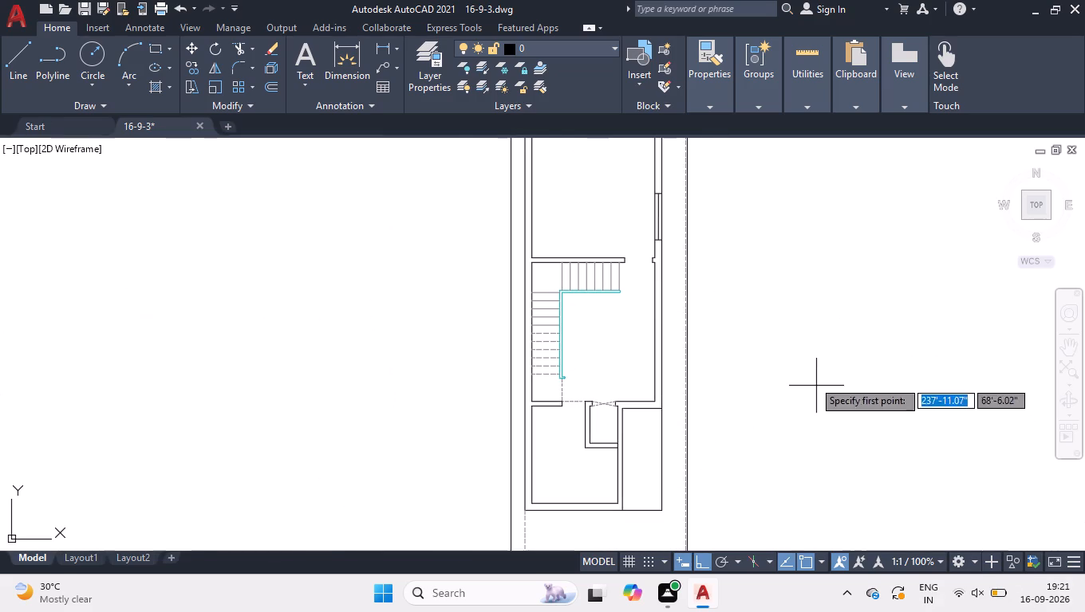
scroll(661, 321, up, 2)
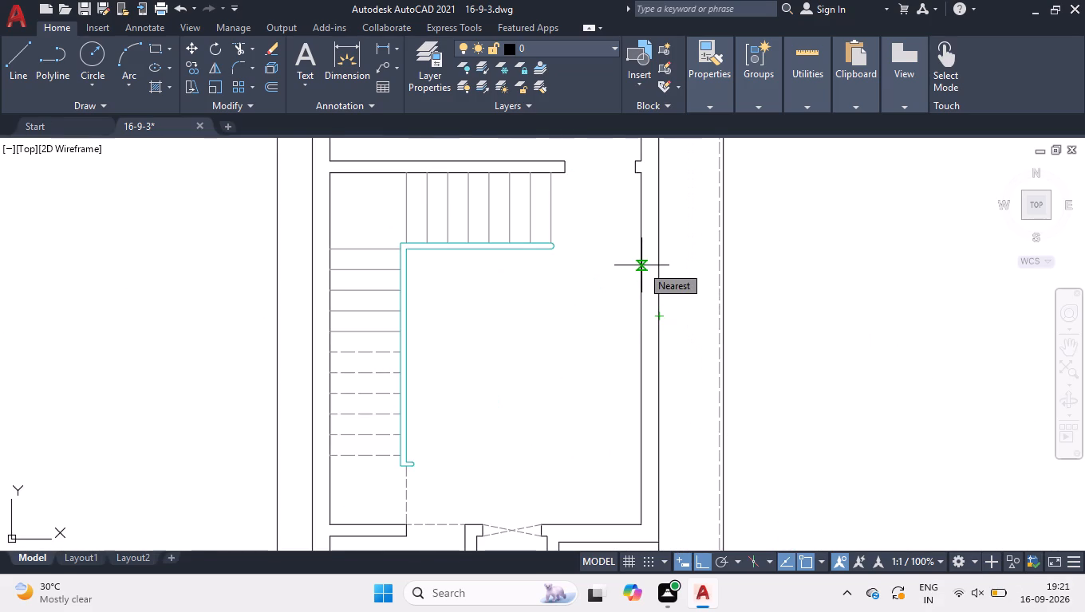
click(643, 283)
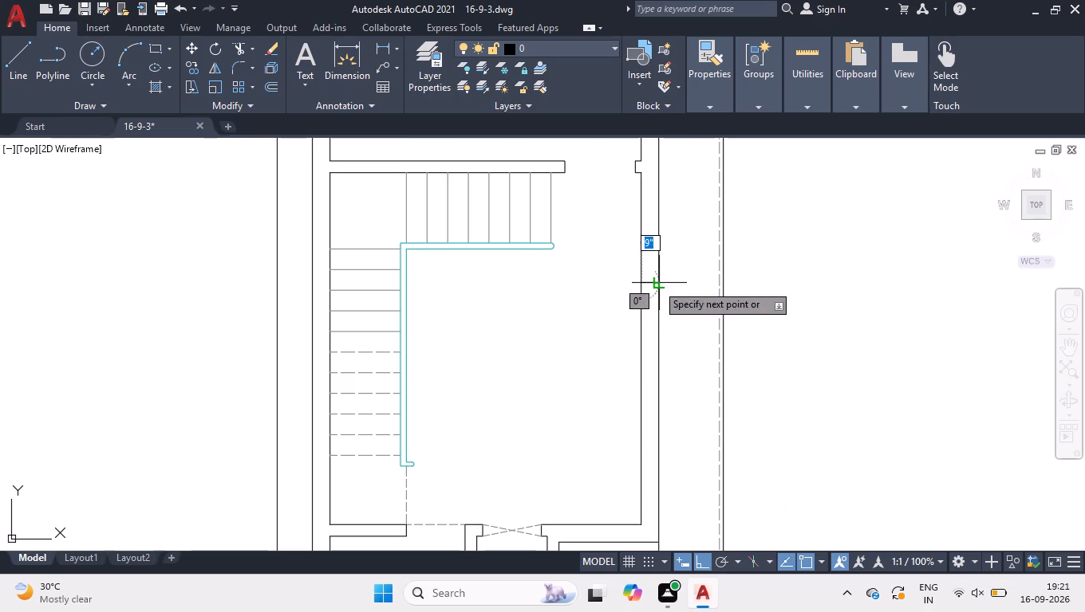
click(658, 284)
key(space)
key(space)
click(644, 413)
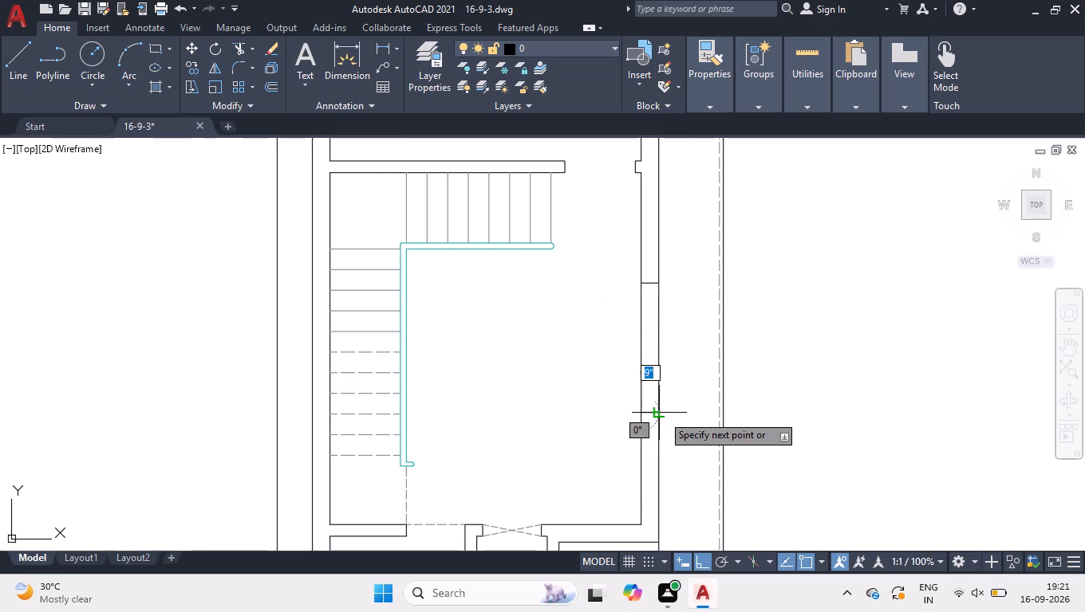
click(662, 414)
key(space)
Draw the staircase hall window's centre line joining the midpoints of its two side lines.
scroll(641, 374, up, 2)
key(space)
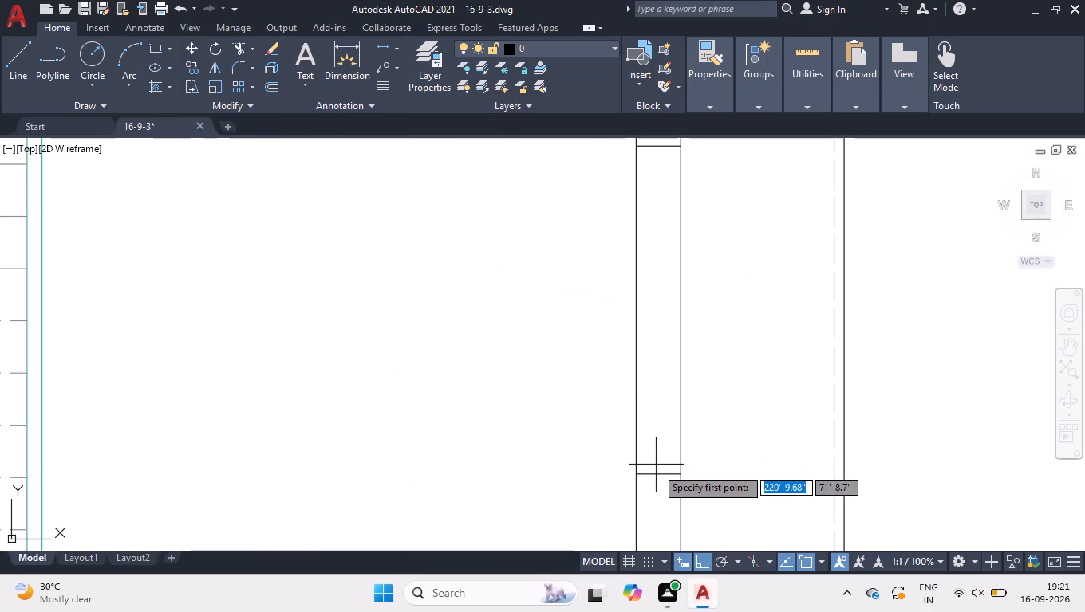
click(658, 474)
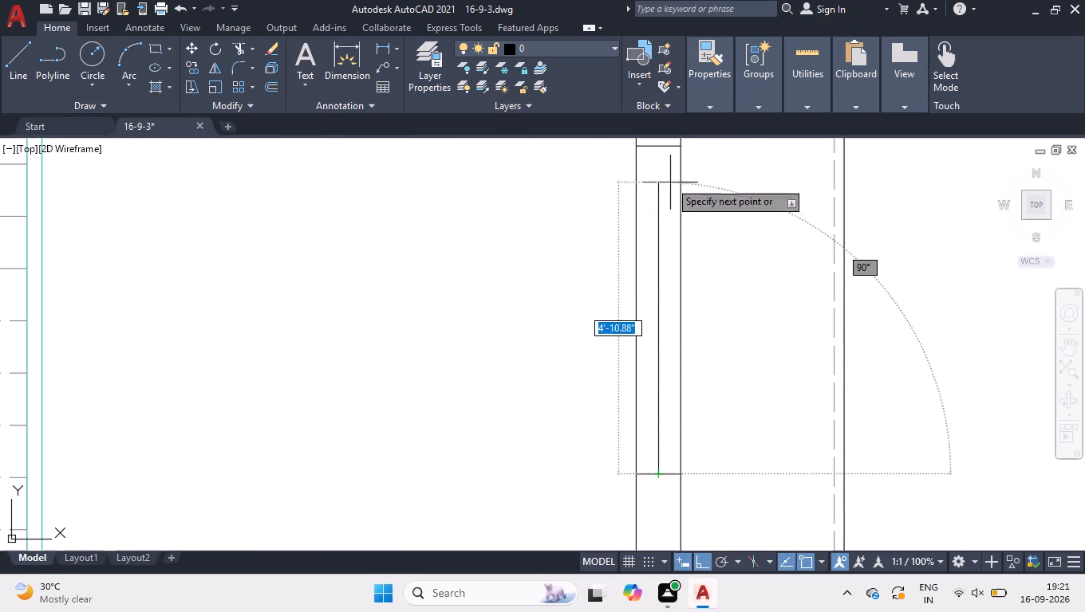
click(658, 147)
key(space)
Draw two lines across the south wall of the southwest room as the west and east sides of a window.
scroll(581, 277, down, 2)
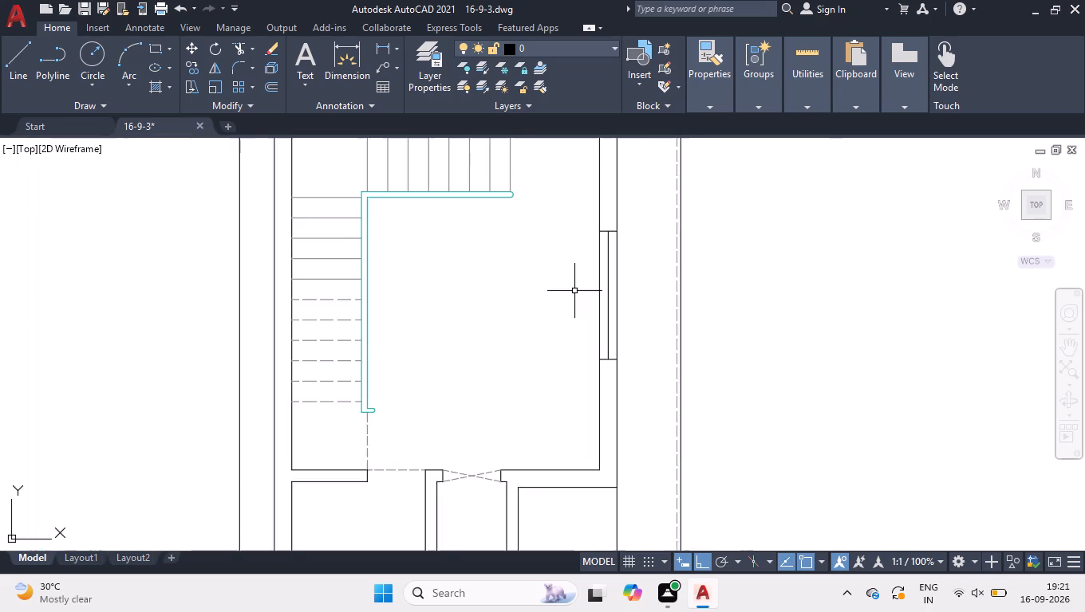
scroll(579, 316, down, 3)
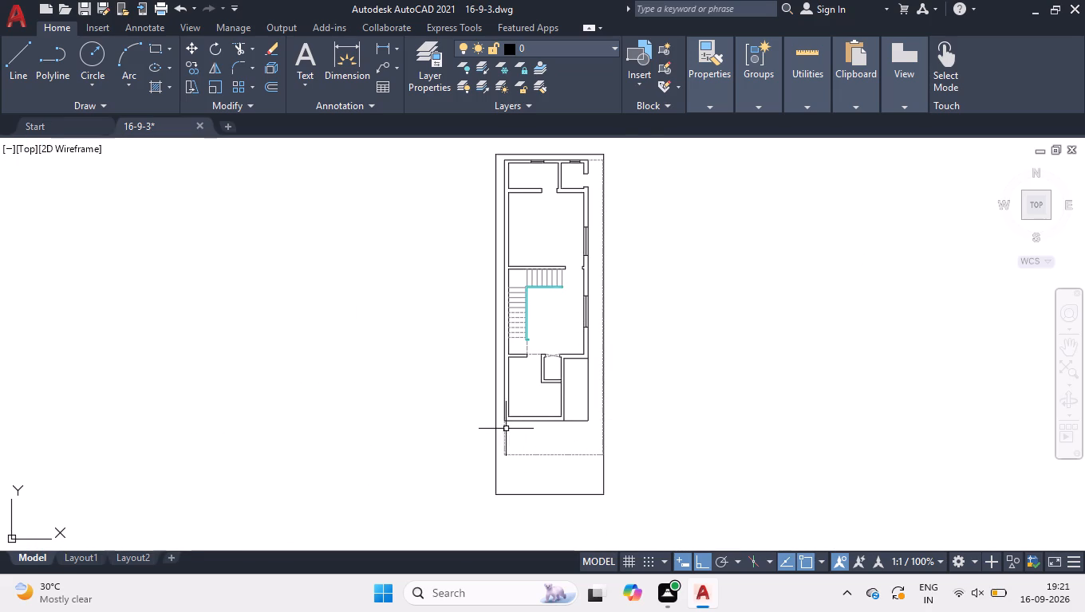
scroll(522, 428, up, 5)
key(space)
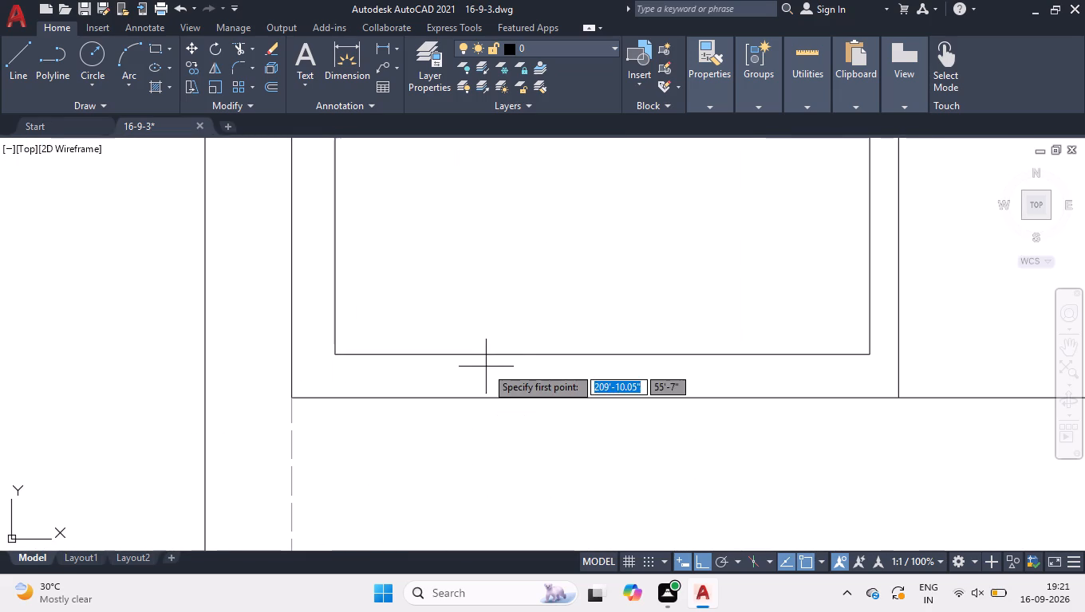
click(495, 355)
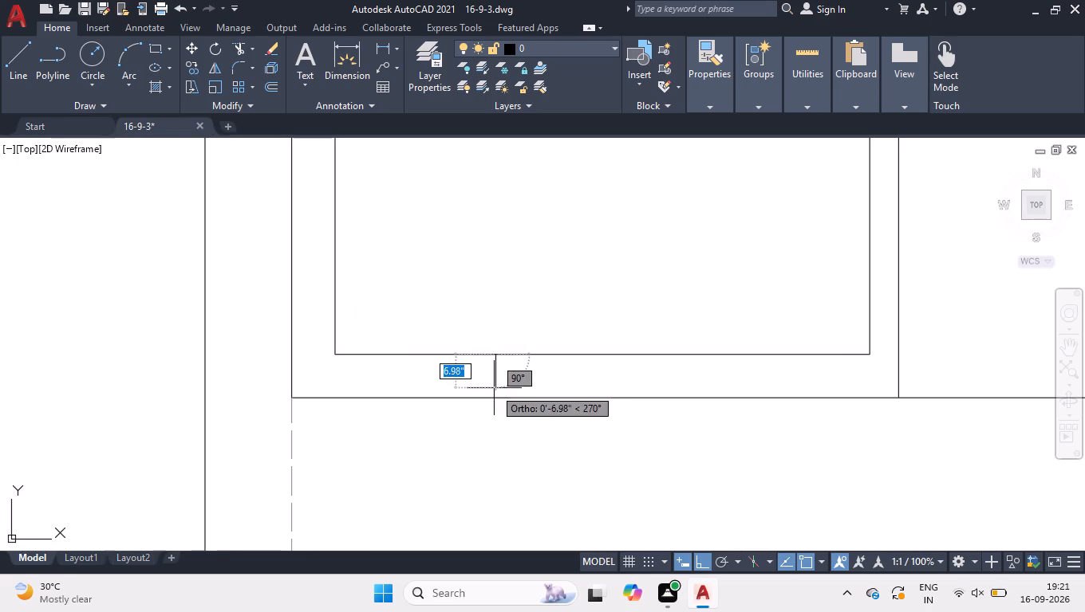
click(493, 399)
key(space)
key(space)
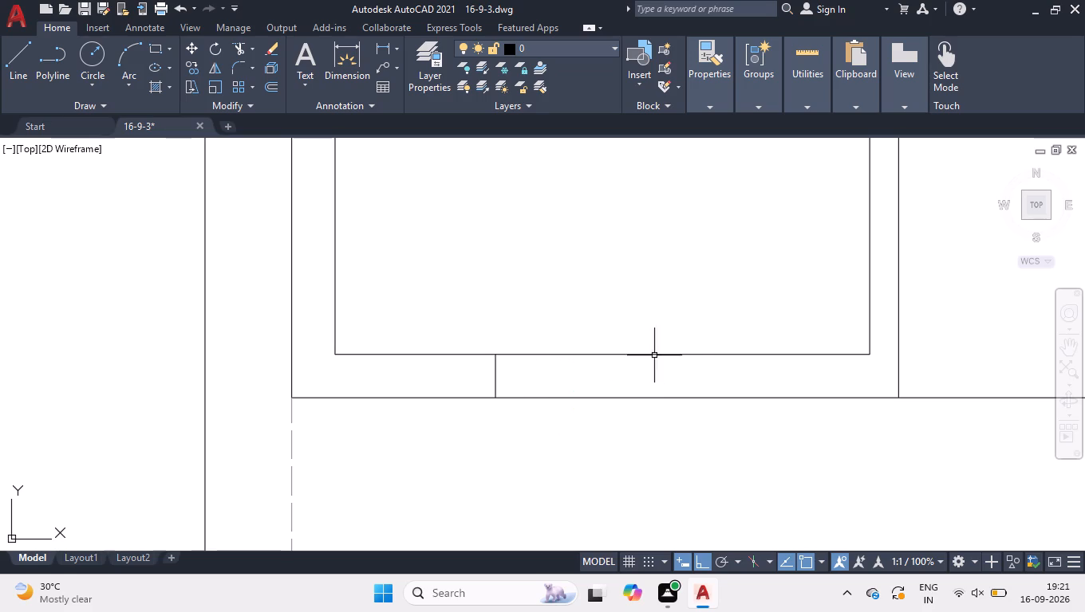
click(686, 357)
click(688, 401)
key(space)
Draw the southwest room window's centre line from the midpoint of its east side line to that of its west side line.
scroll(649, 371, up, 2)
key(space)
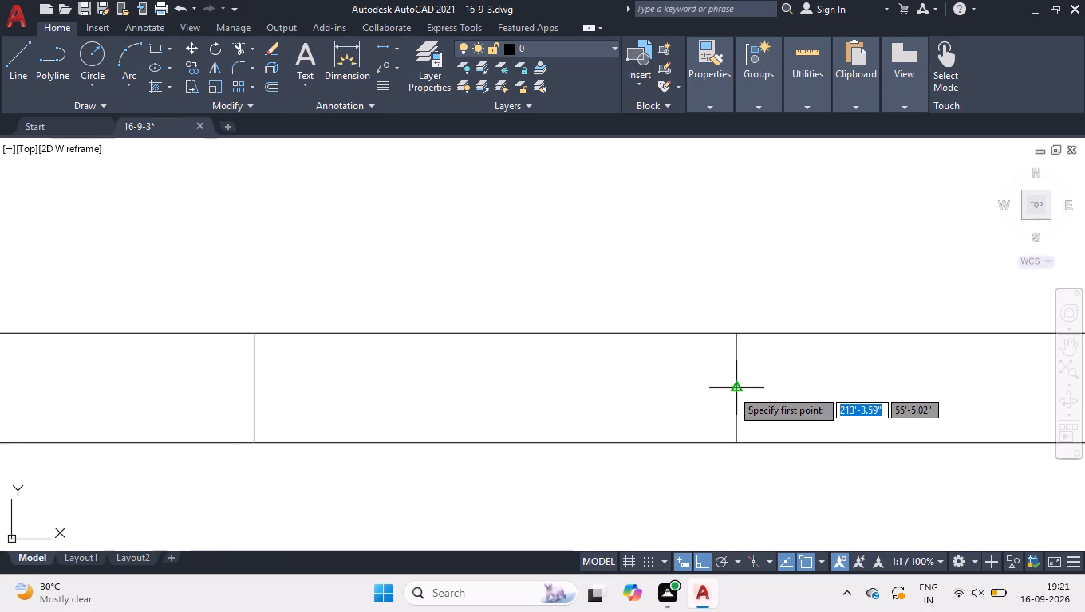
click(732, 389)
click(254, 386)
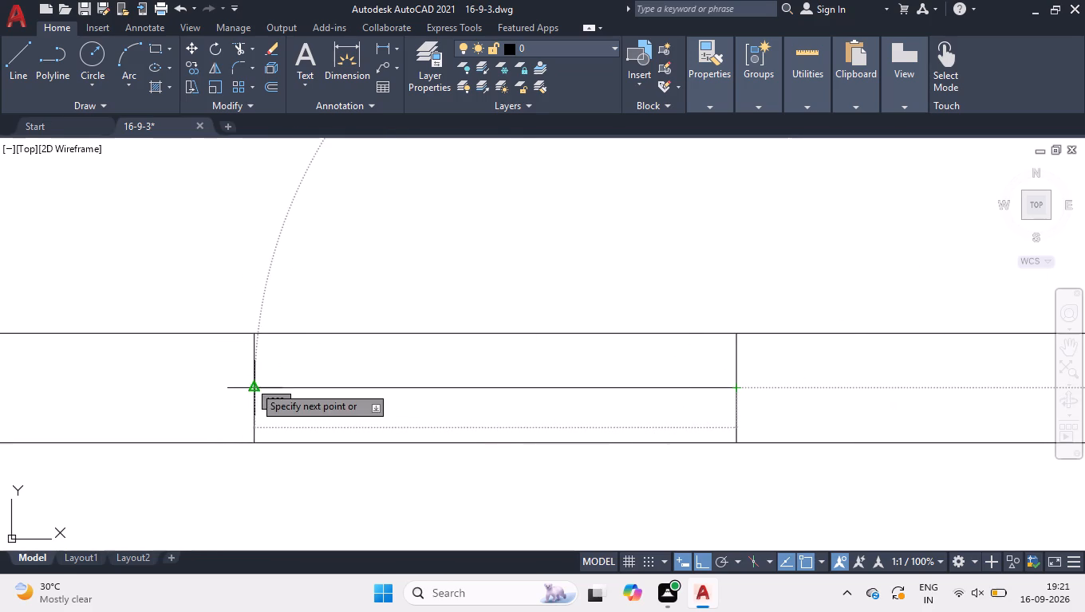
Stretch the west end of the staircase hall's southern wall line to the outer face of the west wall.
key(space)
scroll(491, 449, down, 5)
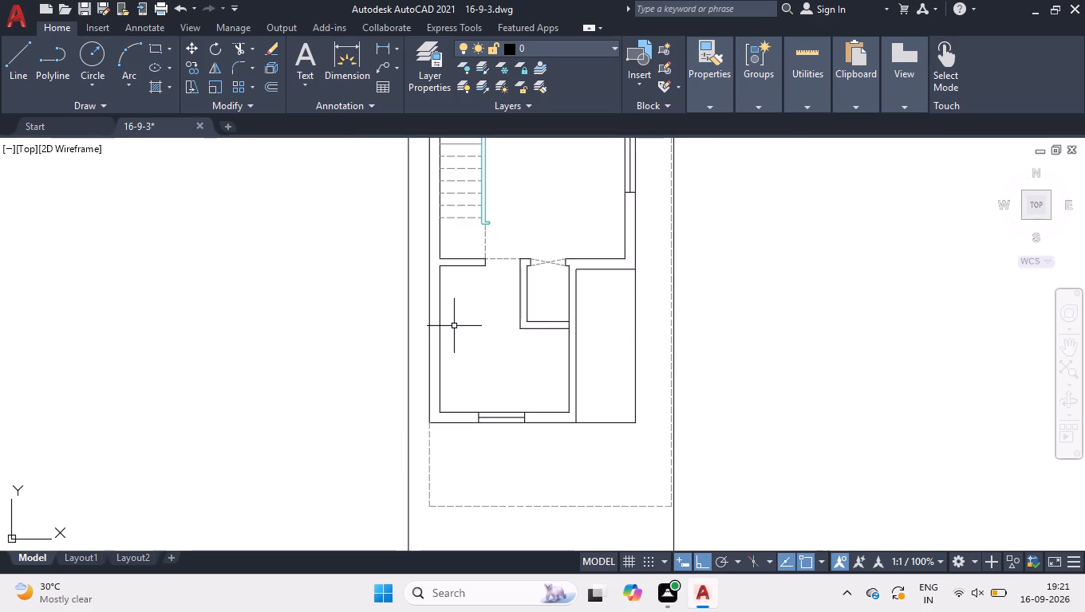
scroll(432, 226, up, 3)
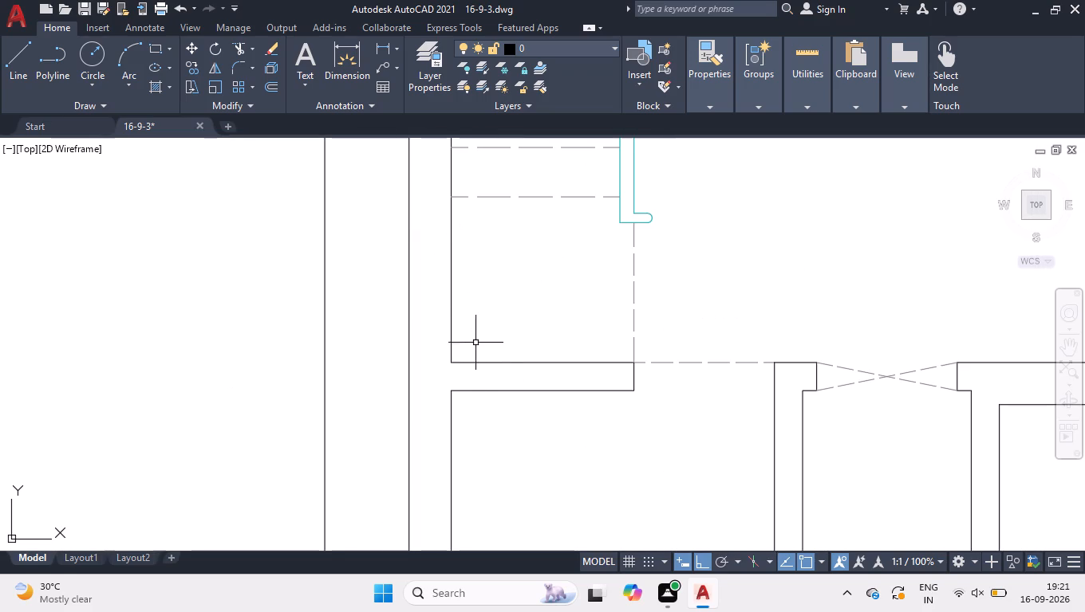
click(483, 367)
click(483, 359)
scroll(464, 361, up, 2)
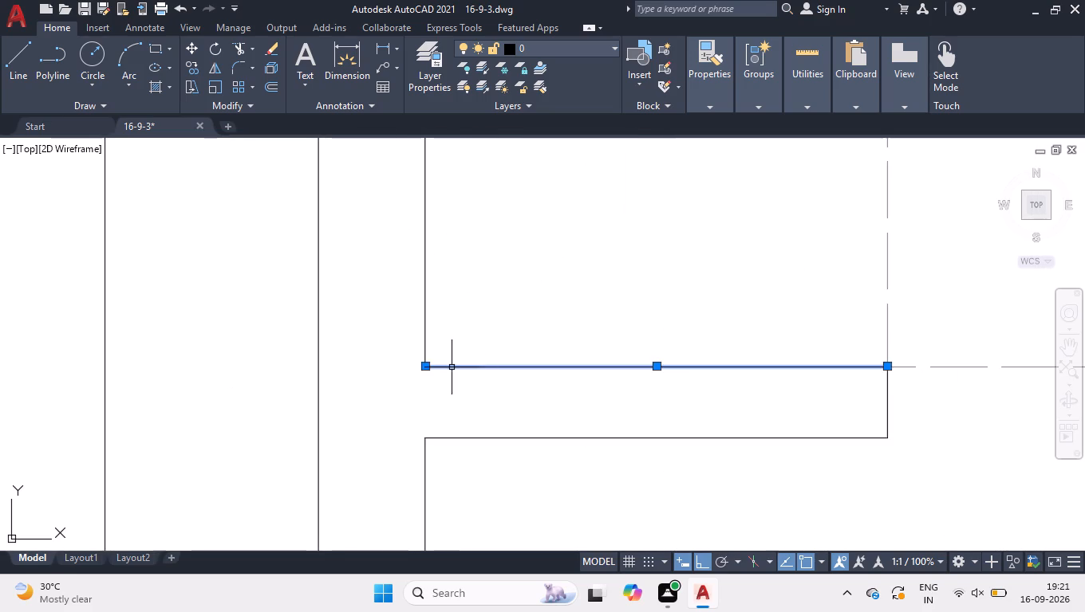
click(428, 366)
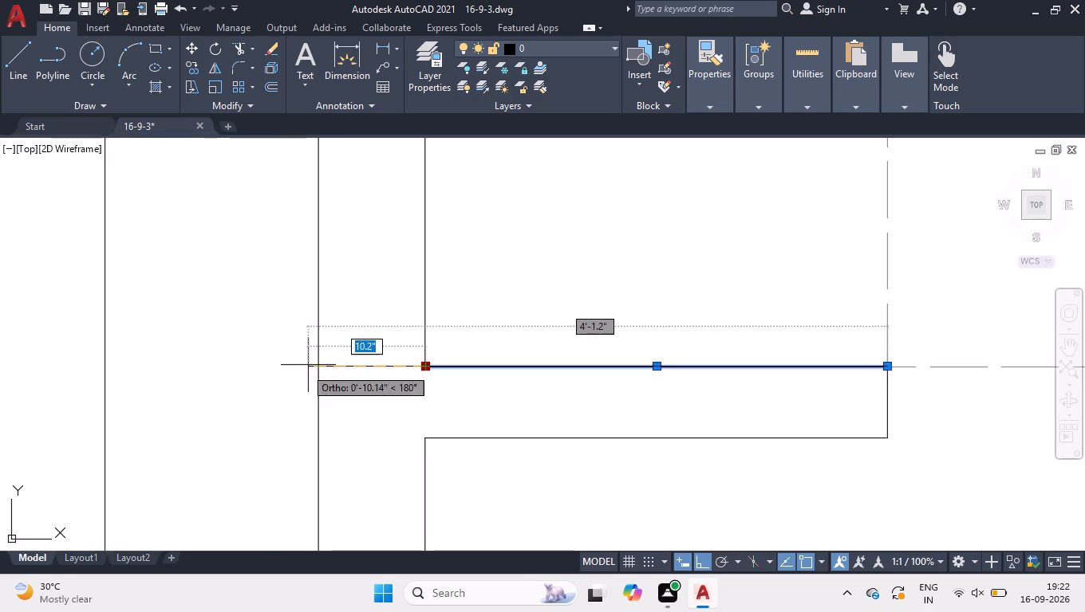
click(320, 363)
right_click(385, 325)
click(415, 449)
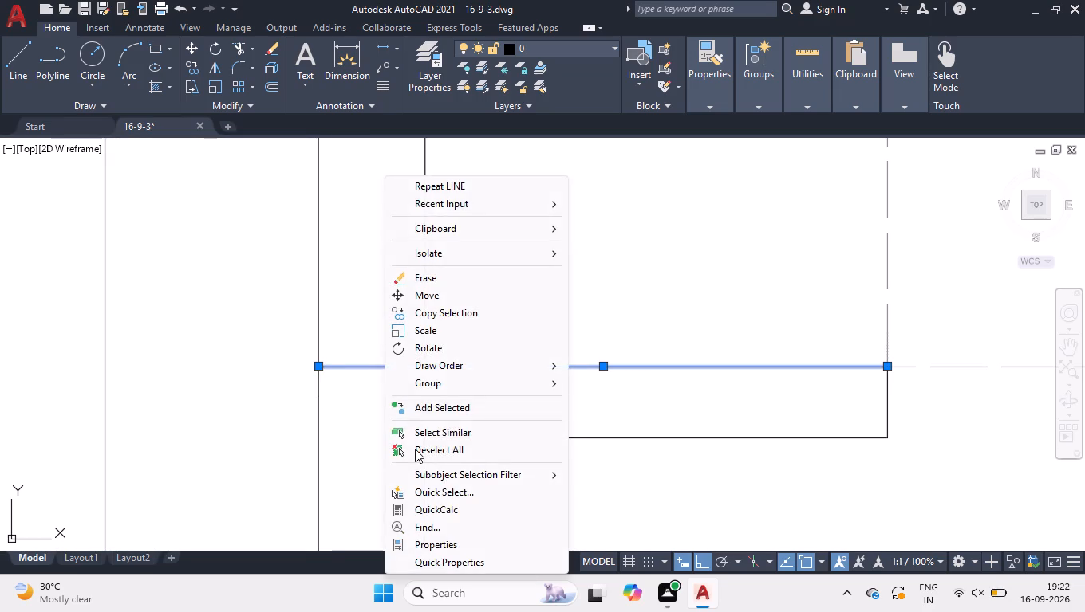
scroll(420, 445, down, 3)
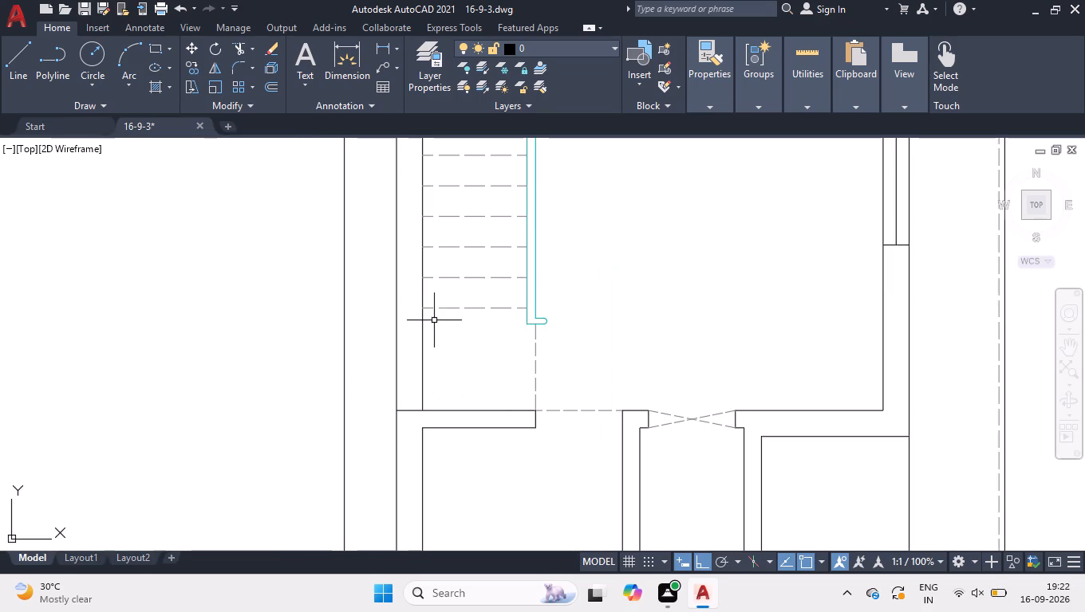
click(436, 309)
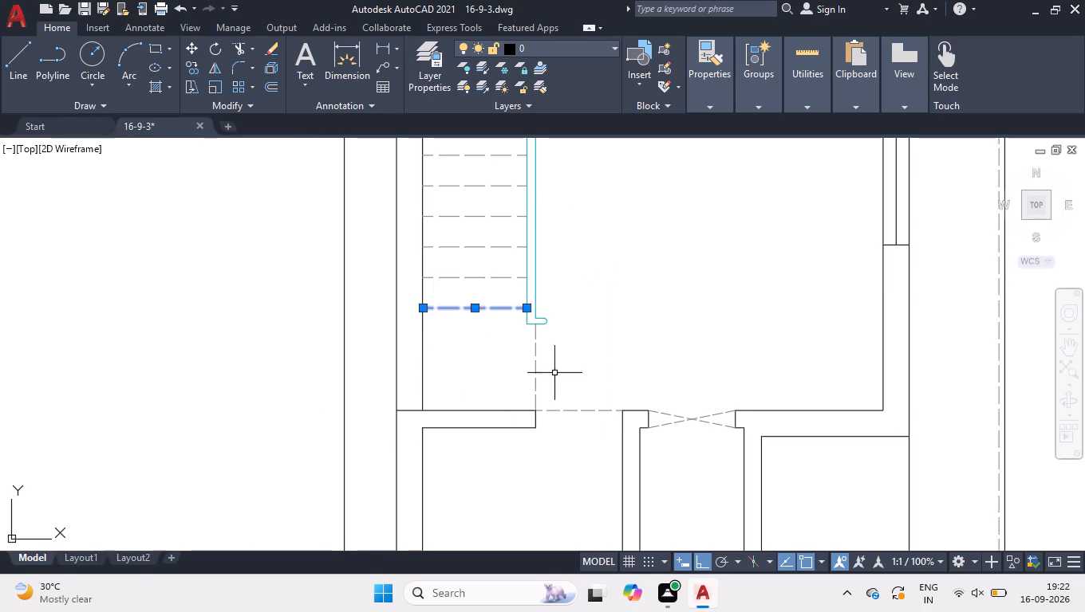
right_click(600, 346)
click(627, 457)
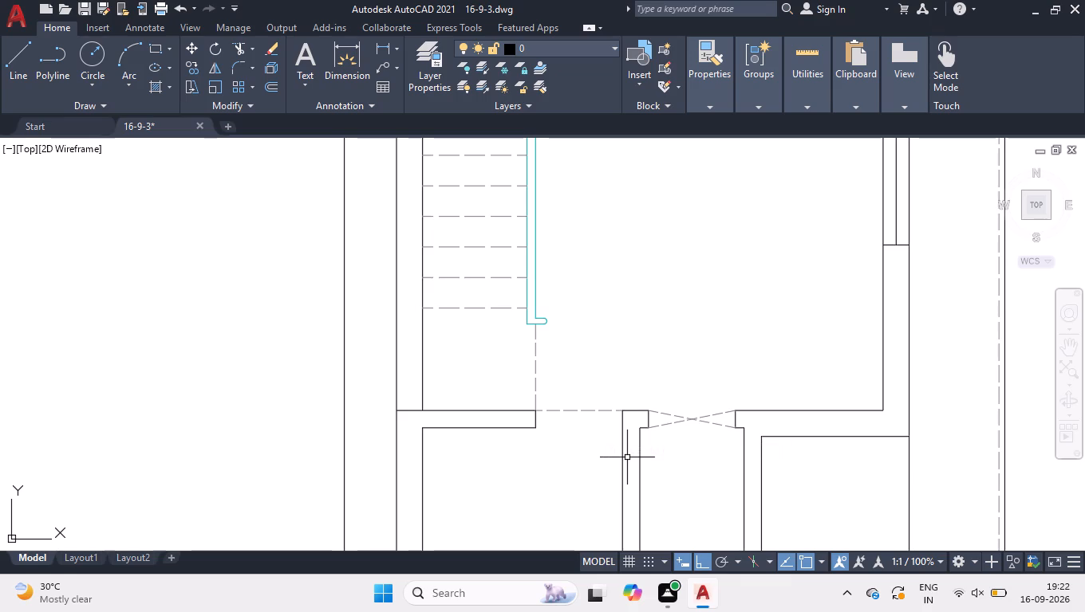
Draw a line across the west wall level with the southernmost dashed stair tread as a window's north side.
key(l)
key(Return)
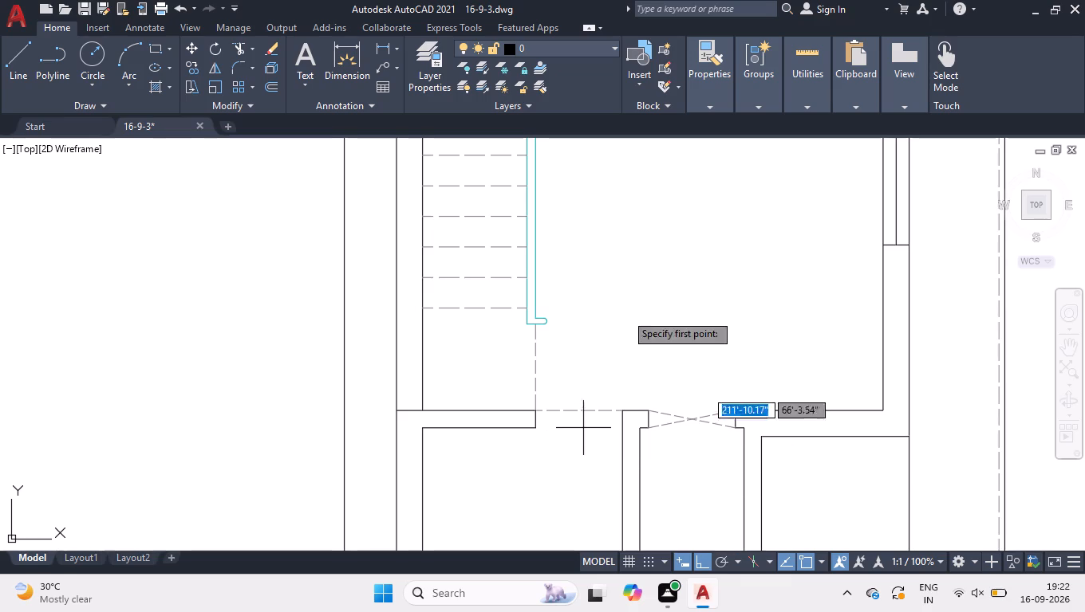
click(425, 309)
click(398, 308)
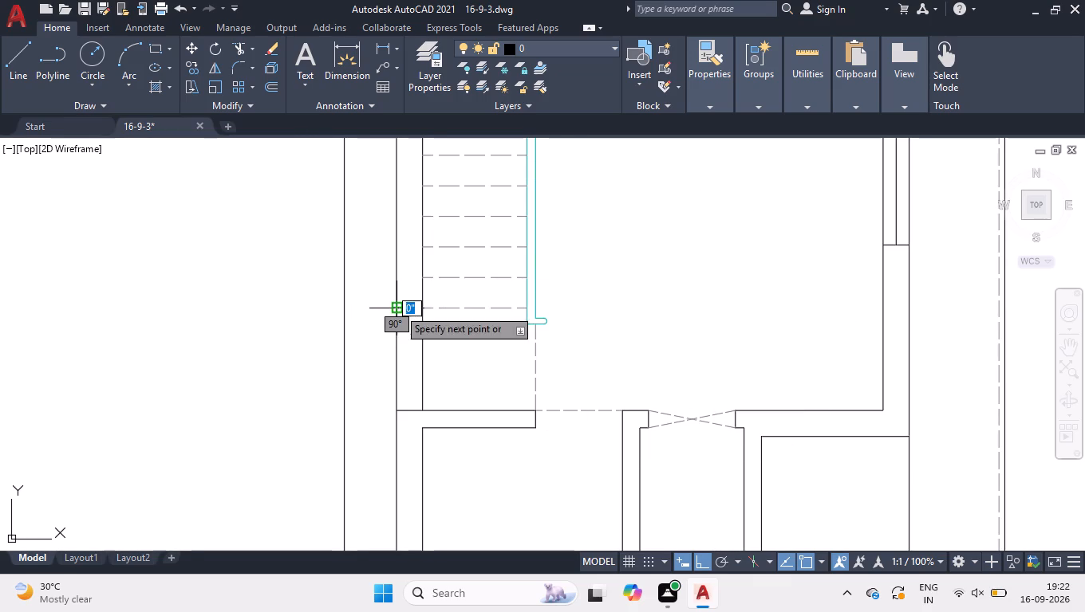
key(space)
Draw the west window's centre line, about 2'-11" long, from its north side's midpoint down to the extended wall line.
scroll(400, 375, up, 2)
key(space)
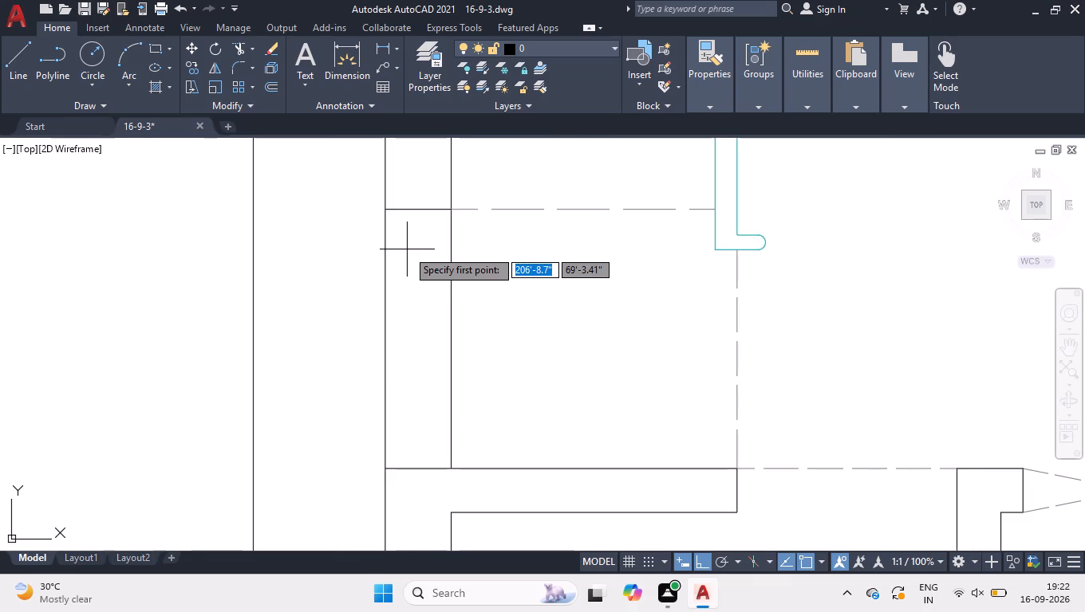
click(417, 210)
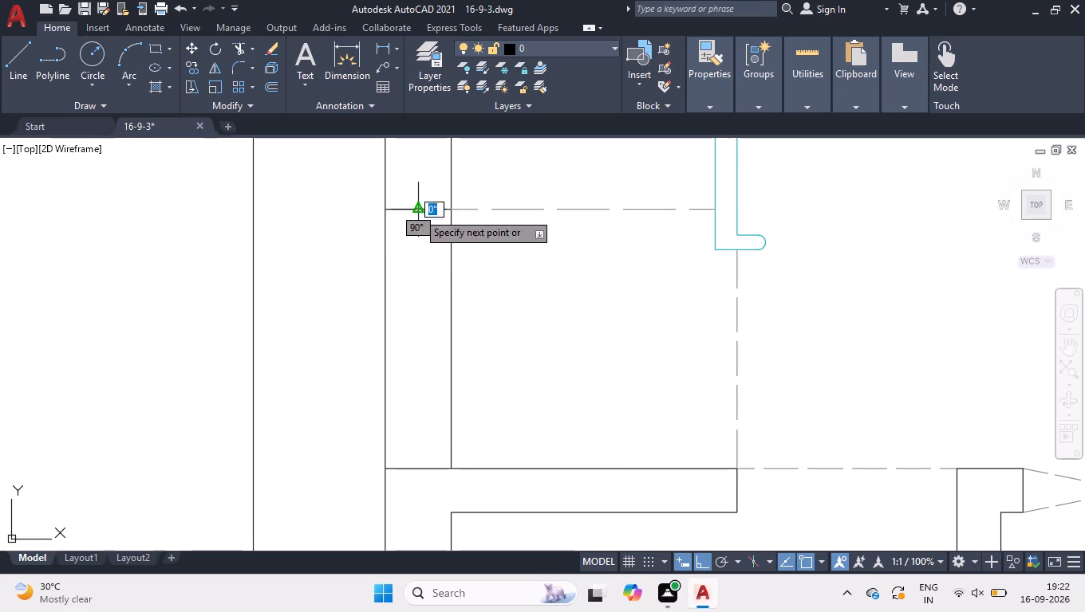
click(416, 471)
key(space)
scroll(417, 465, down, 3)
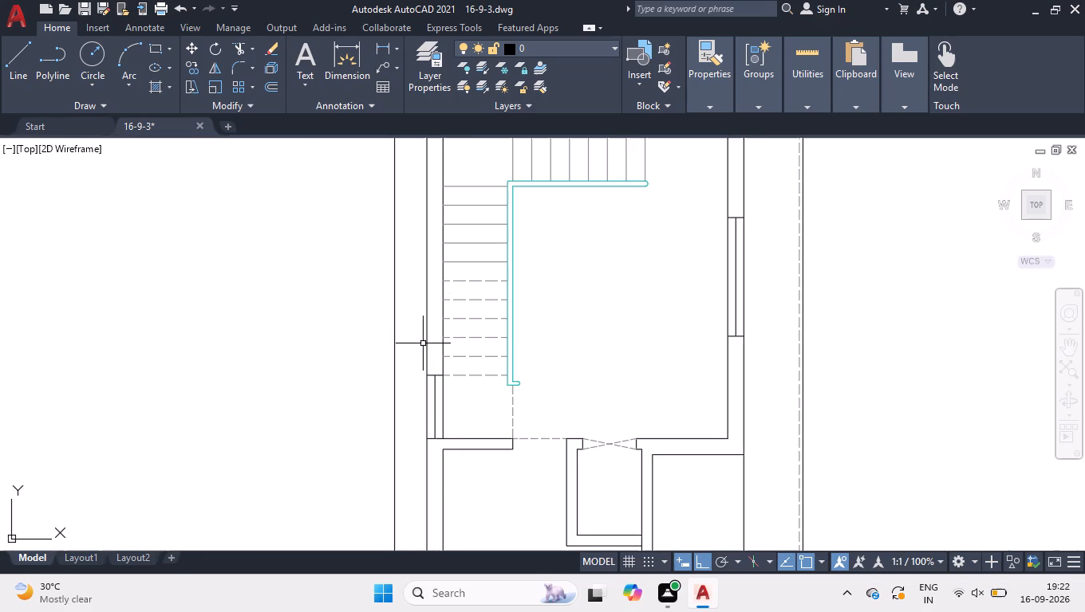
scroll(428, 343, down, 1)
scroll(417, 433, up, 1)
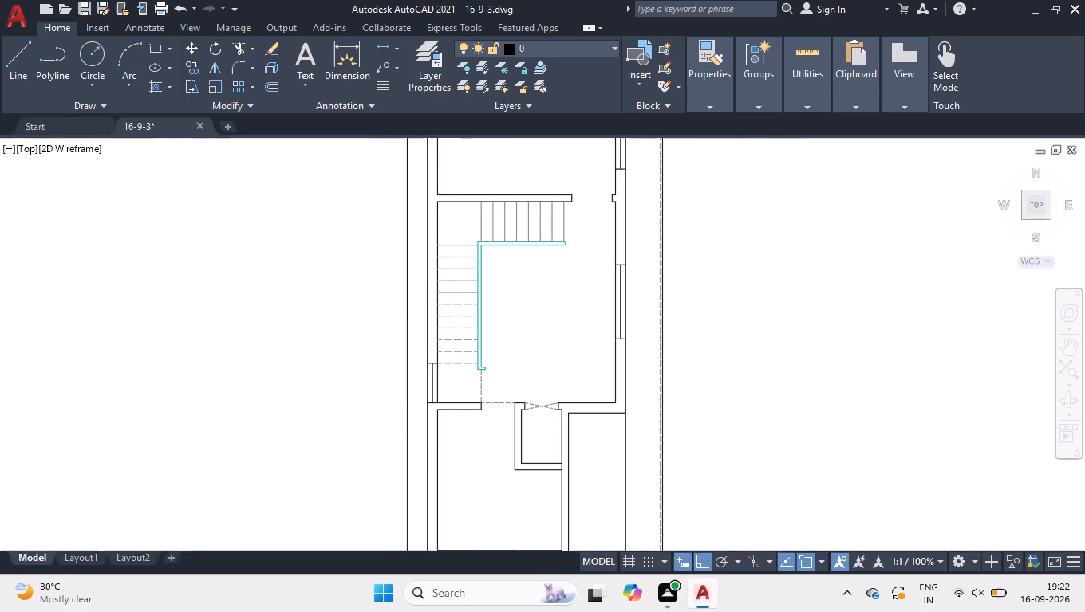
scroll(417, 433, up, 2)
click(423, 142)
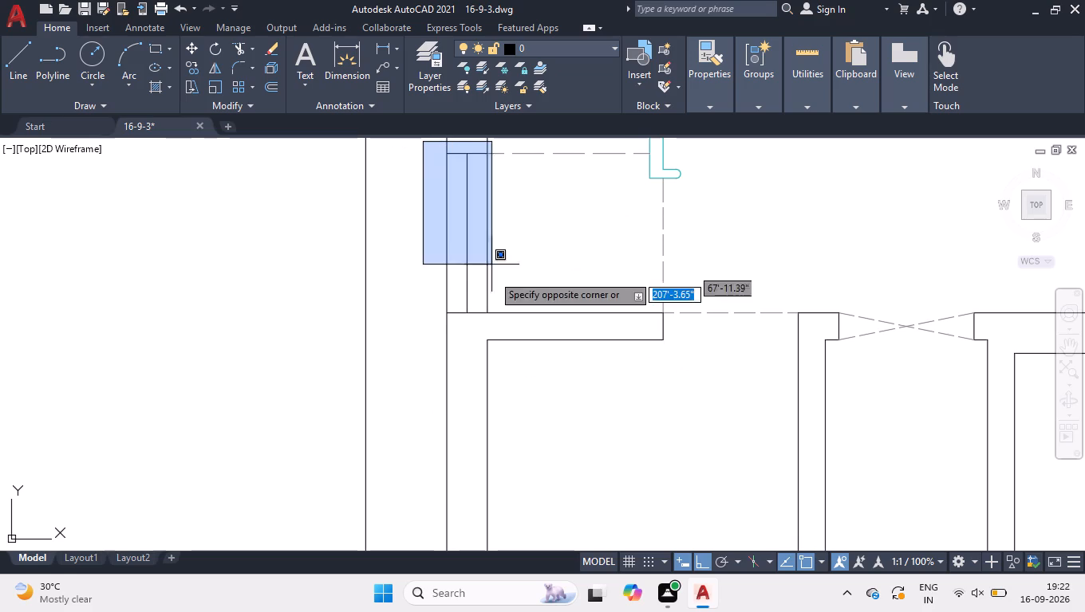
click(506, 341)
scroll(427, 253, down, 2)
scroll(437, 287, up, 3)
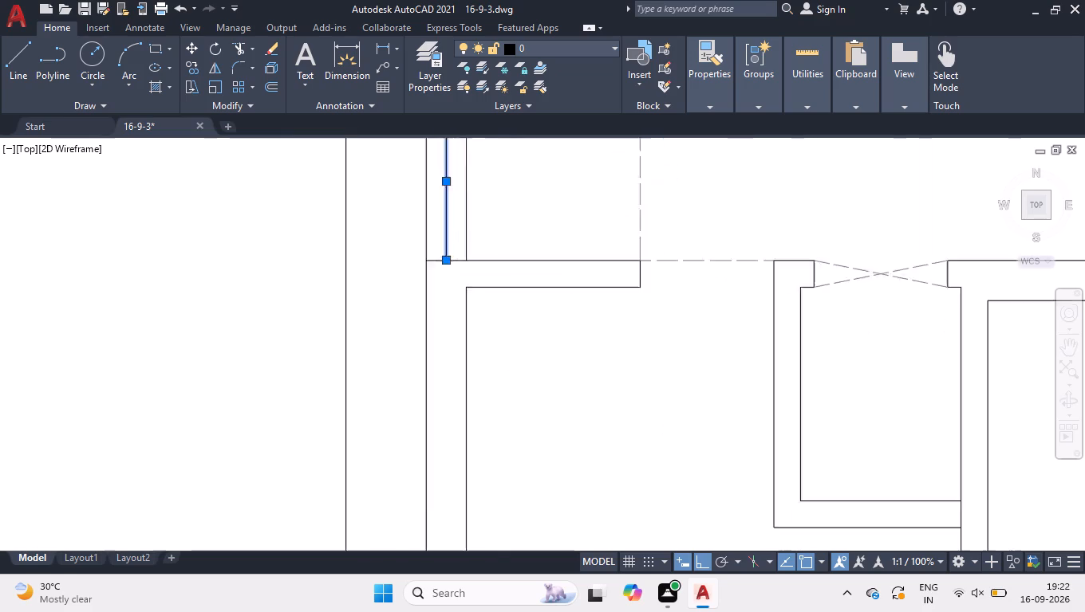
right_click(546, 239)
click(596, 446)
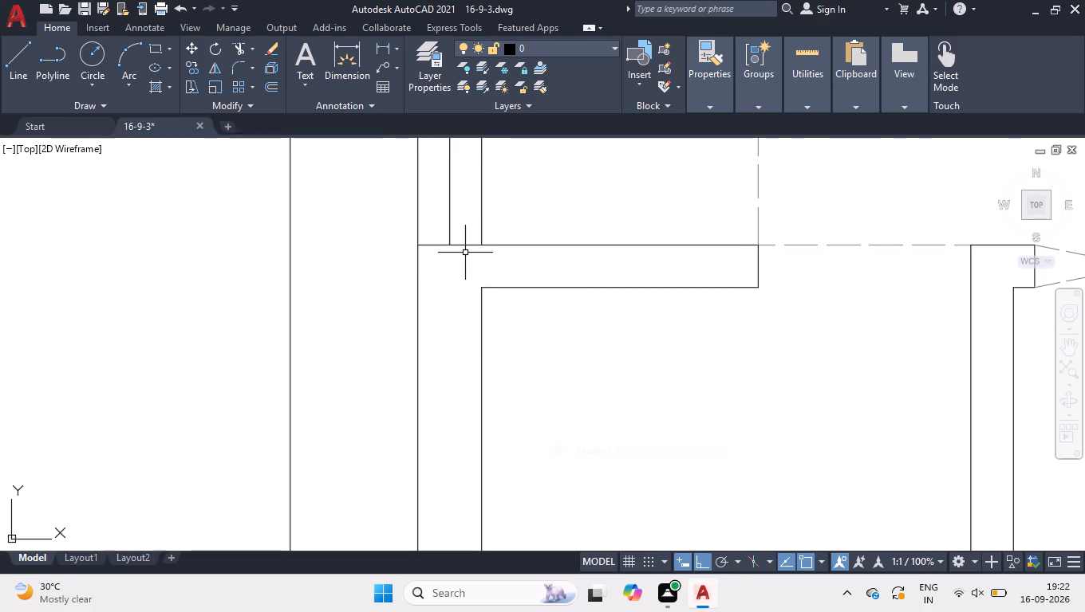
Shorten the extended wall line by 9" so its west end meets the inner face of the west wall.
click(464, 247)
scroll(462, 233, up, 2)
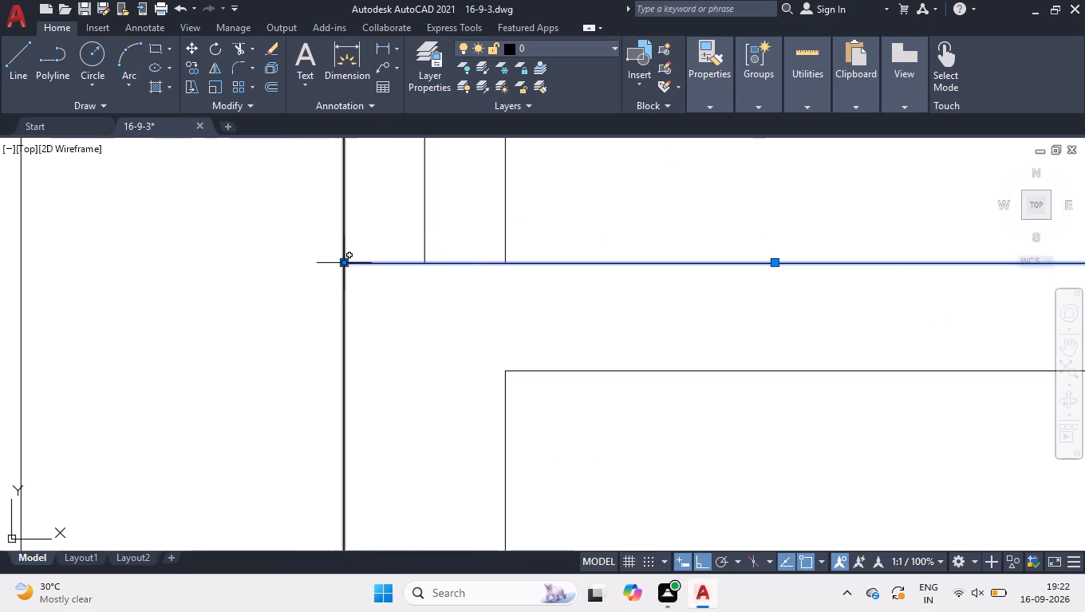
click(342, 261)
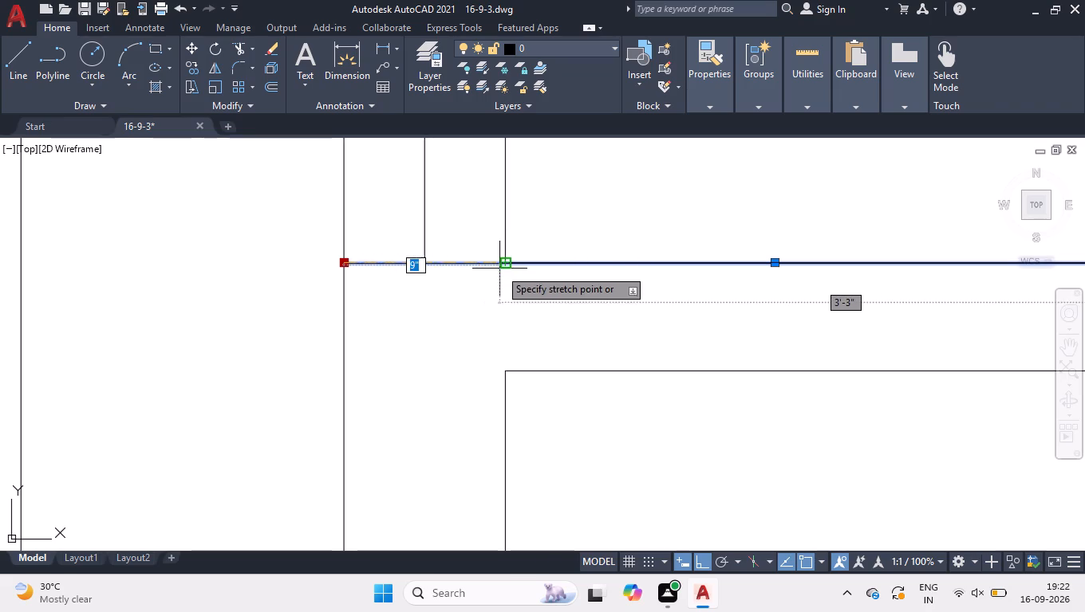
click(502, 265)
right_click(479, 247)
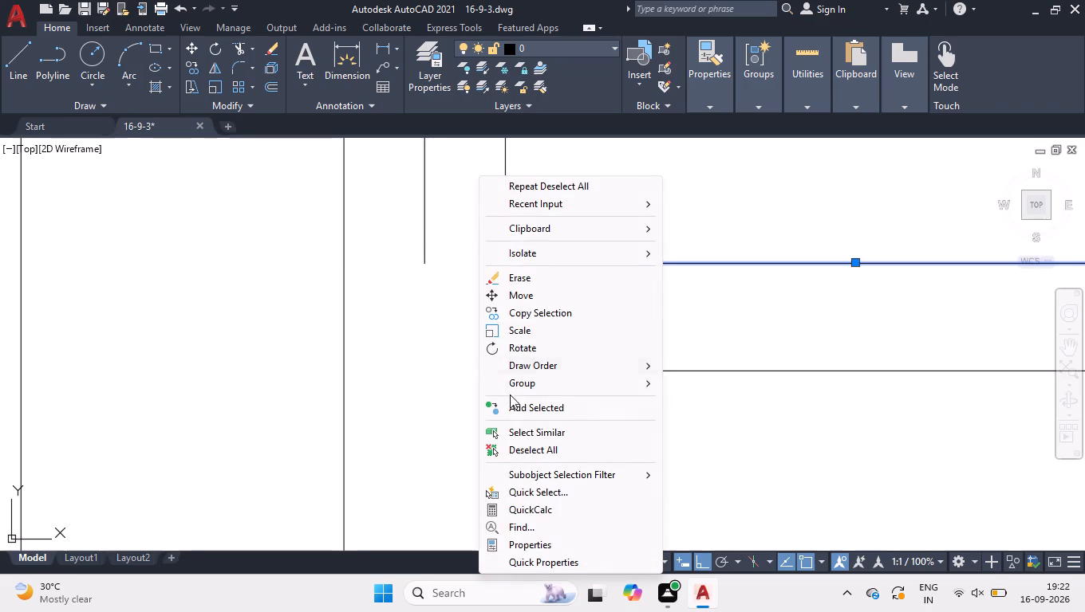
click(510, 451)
Draw a separate line across the west wall, from its inner to its outer face, as the window's south side.
key(l)
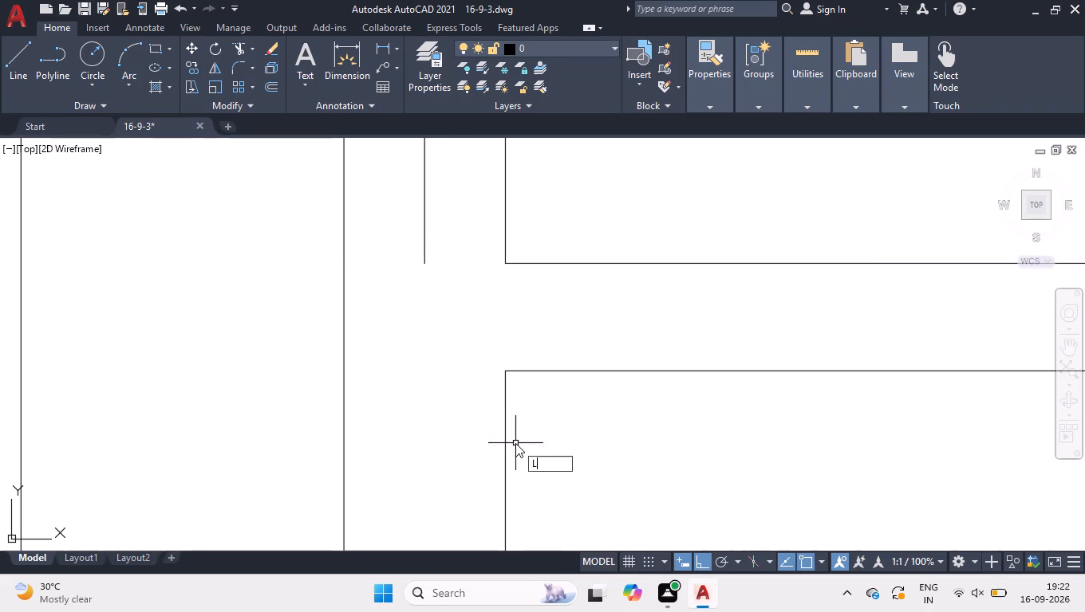
key(Return)
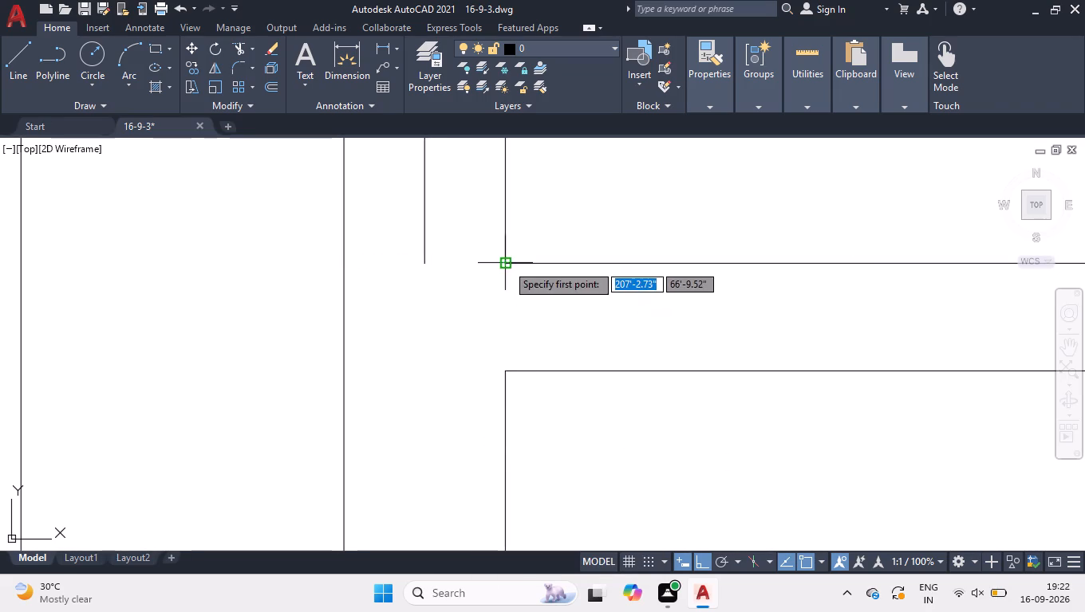
click(507, 263)
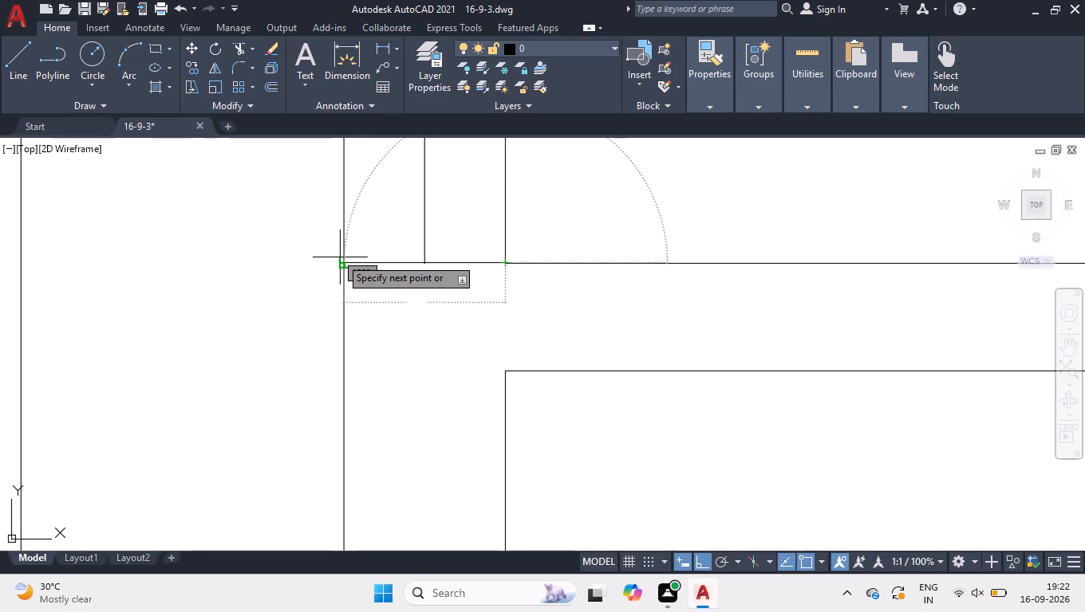
click(341, 259)
key(space)
Change the colour of all window lines in the west, south, east and north outer walls to Cyan.
scroll(384, 298, down, 1)
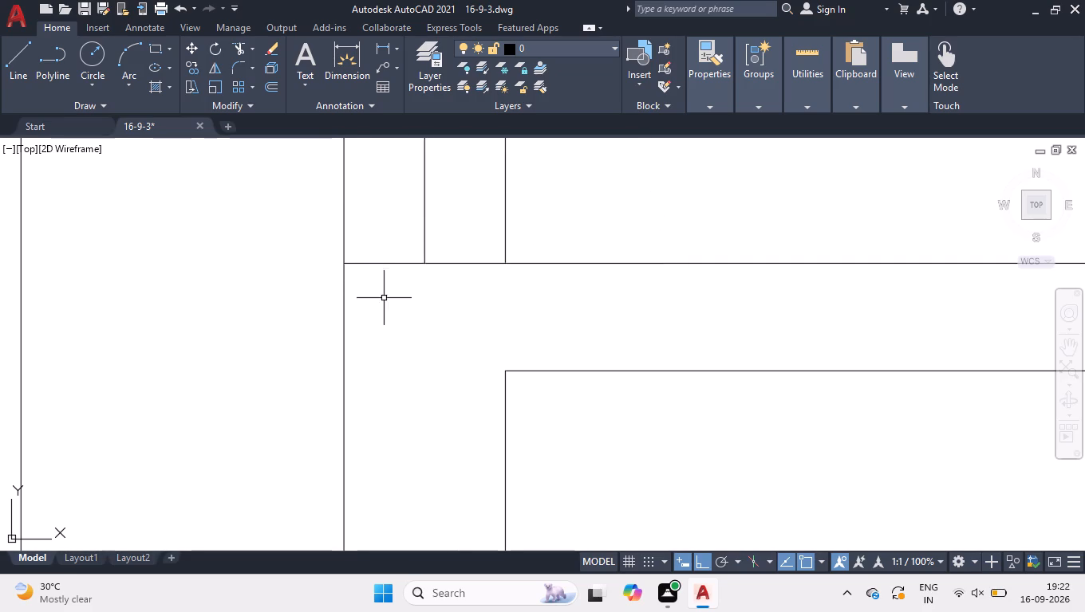
scroll(384, 298, down, 2)
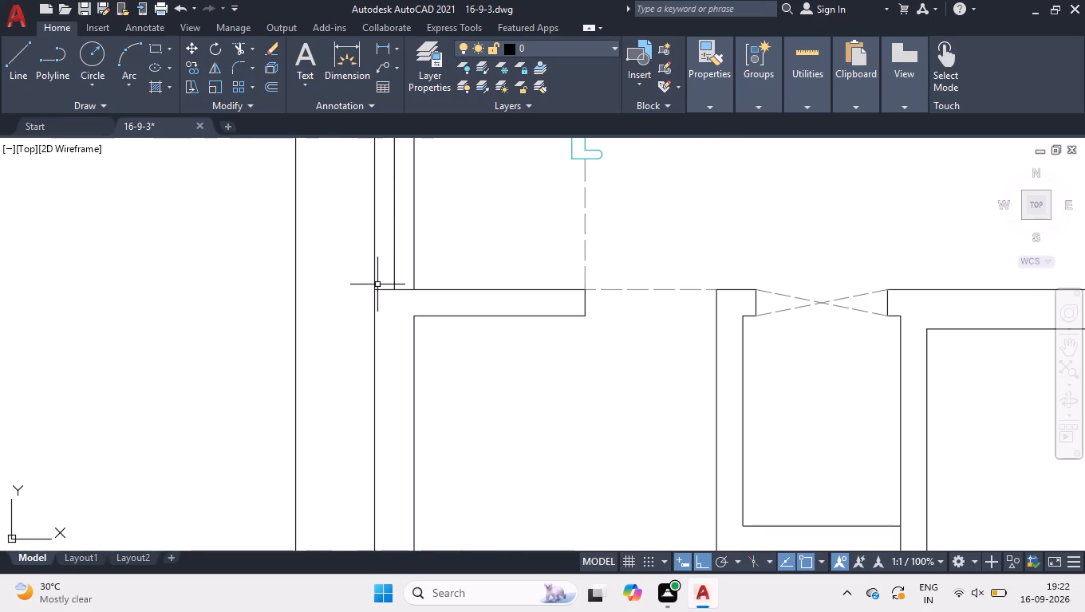
scroll(377, 284, down, 2)
scroll(371, 217, up, 2)
click(371, 217)
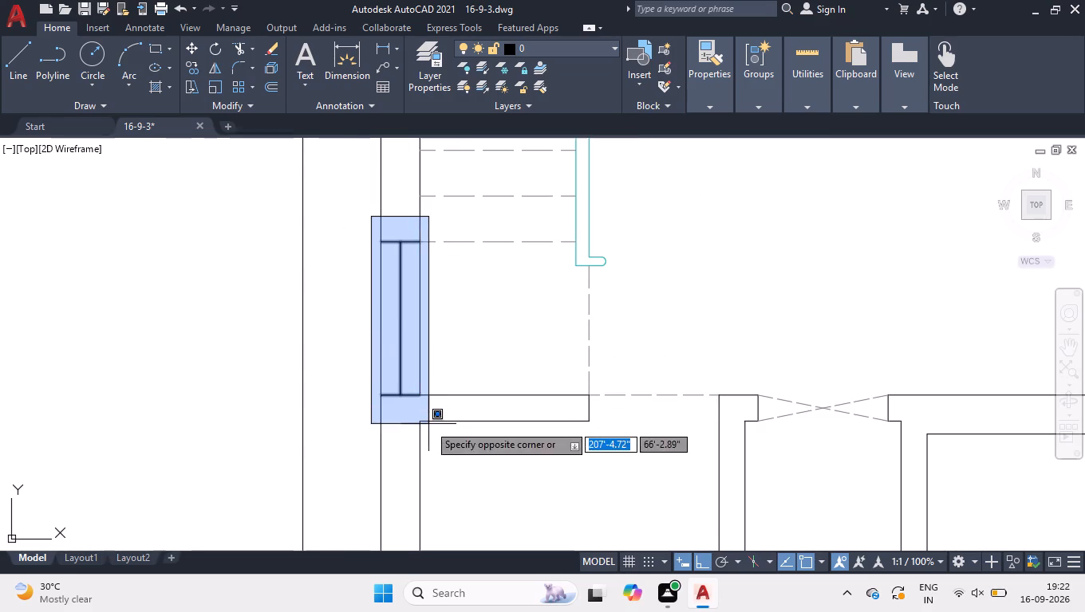
click(428, 424)
scroll(255, 399, down, 3)
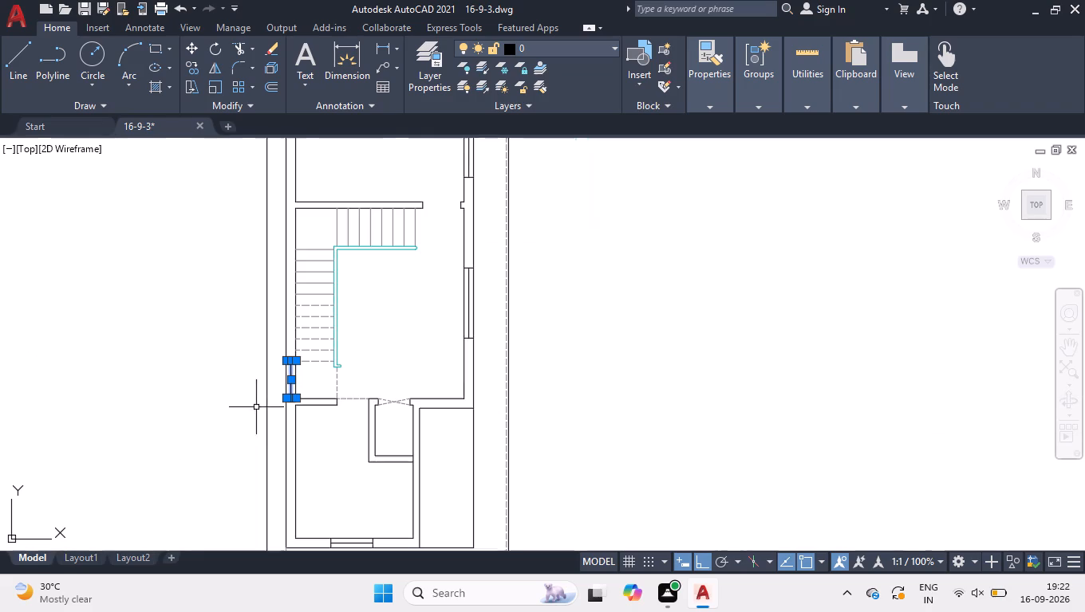
scroll(421, 324, down, 2)
scroll(420, 397, up, 1)
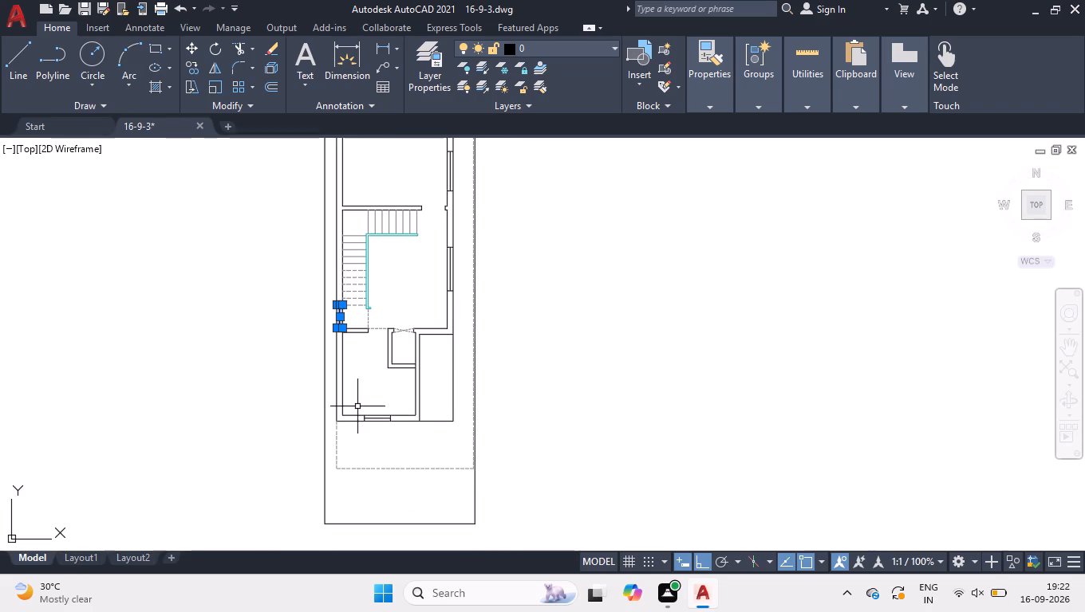
click(355, 406)
click(414, 447)
scroll(423, 240, up, 1)
drag(442, 229, 442, 241)
click(485, 353)
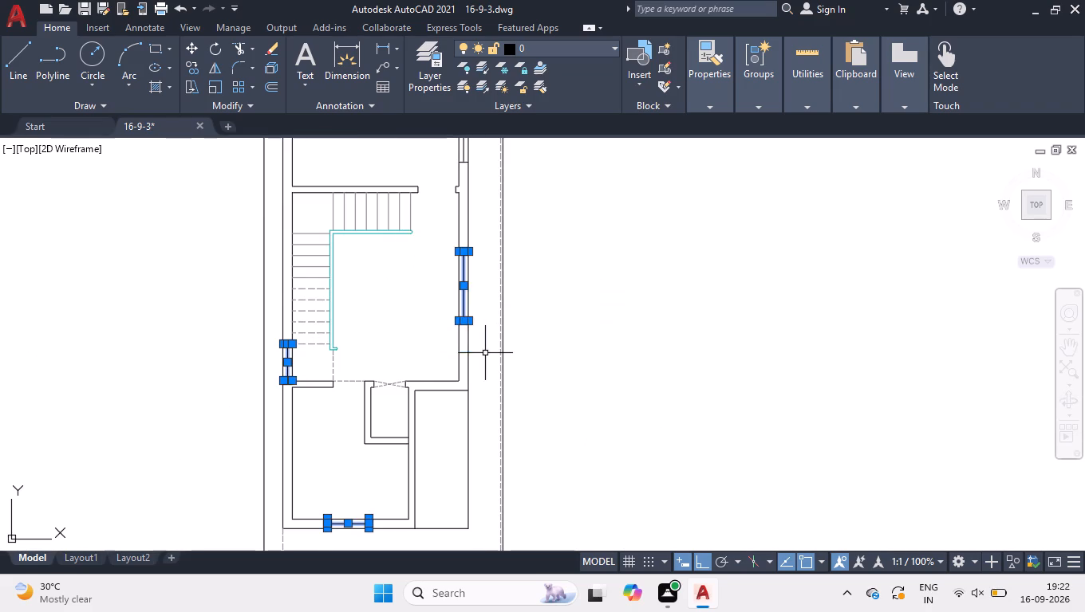
scroll(464, 343, down, 1)
scroll(450, 195, up, 2)
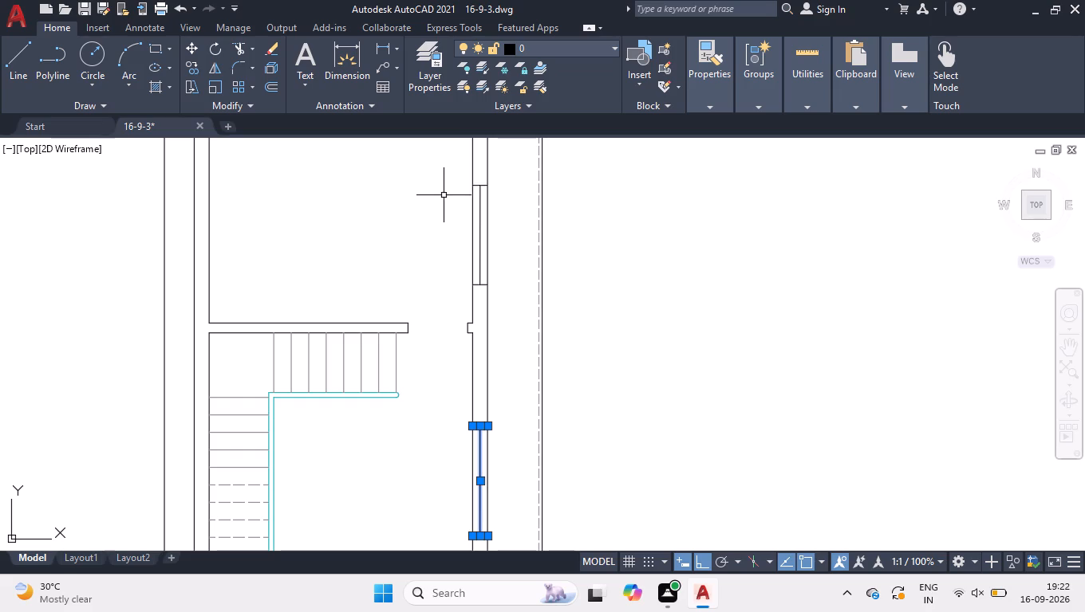
click(448, 173)
click(498, 310)
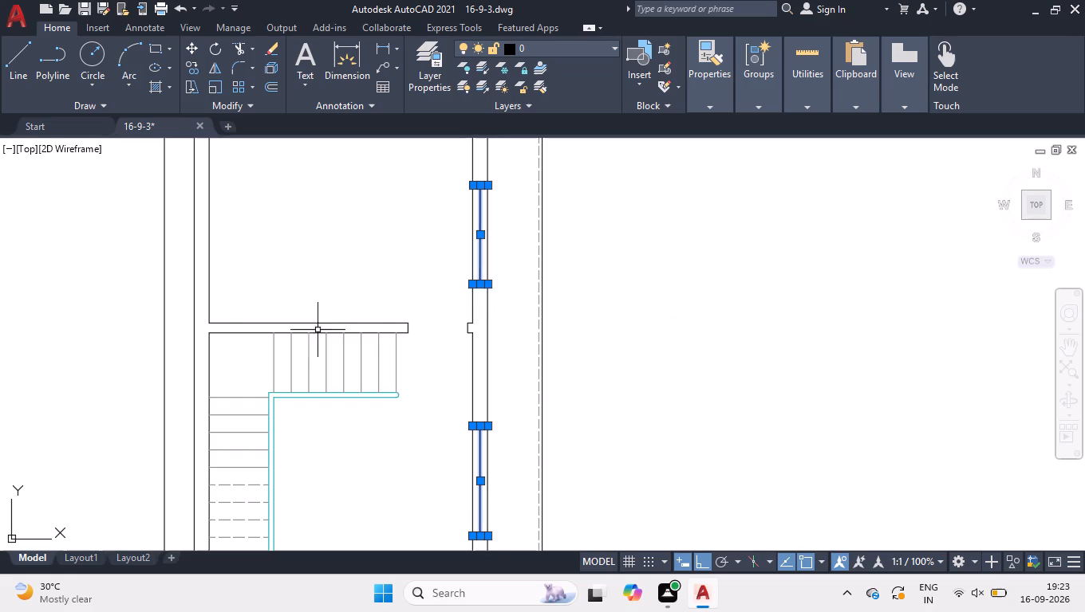
scroll(258, 325, down, 4)
scroll(252, 335, up, 2)
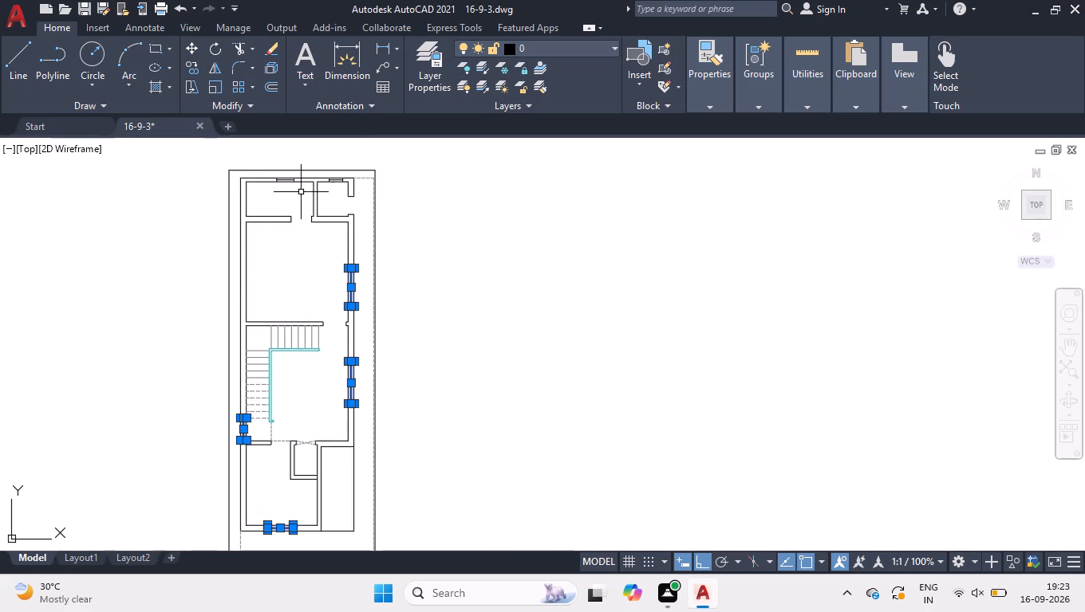
scroll(311, 175, up, 4)
click(61, 186)
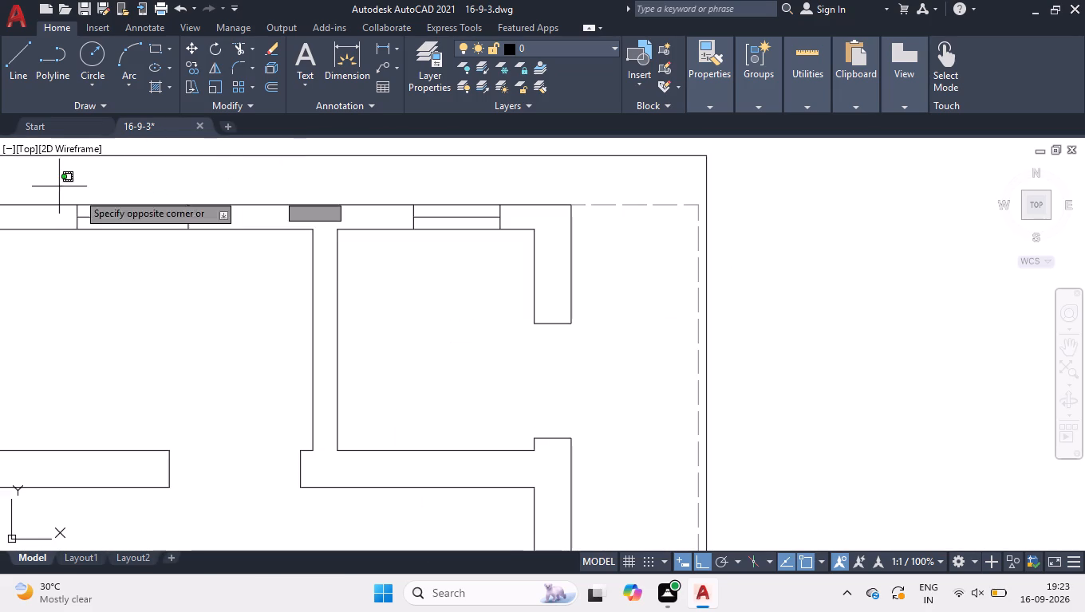
click(522, 268)
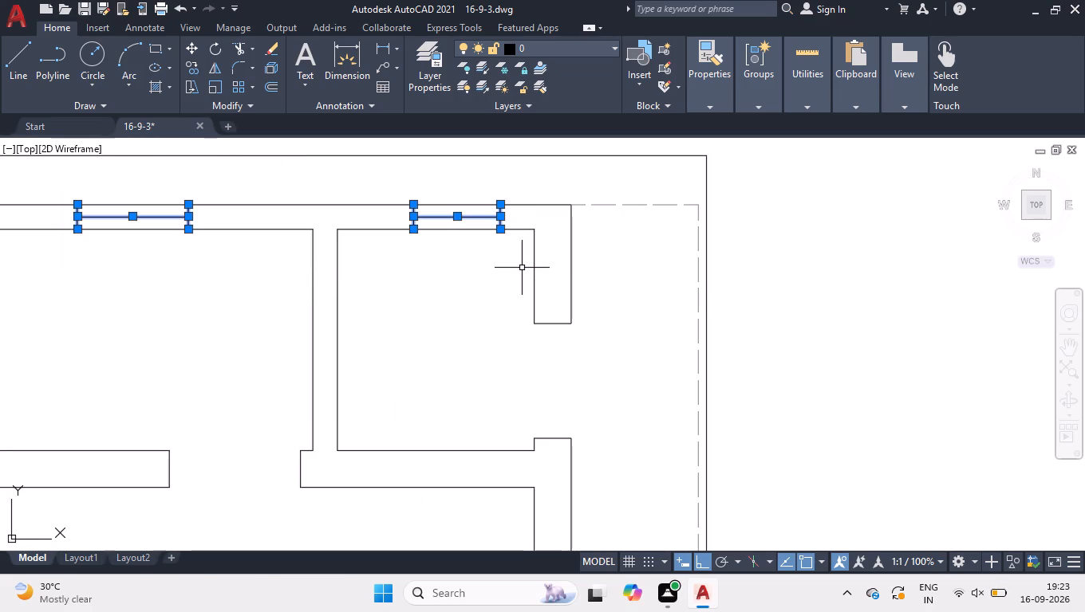
key(ctrl+1)
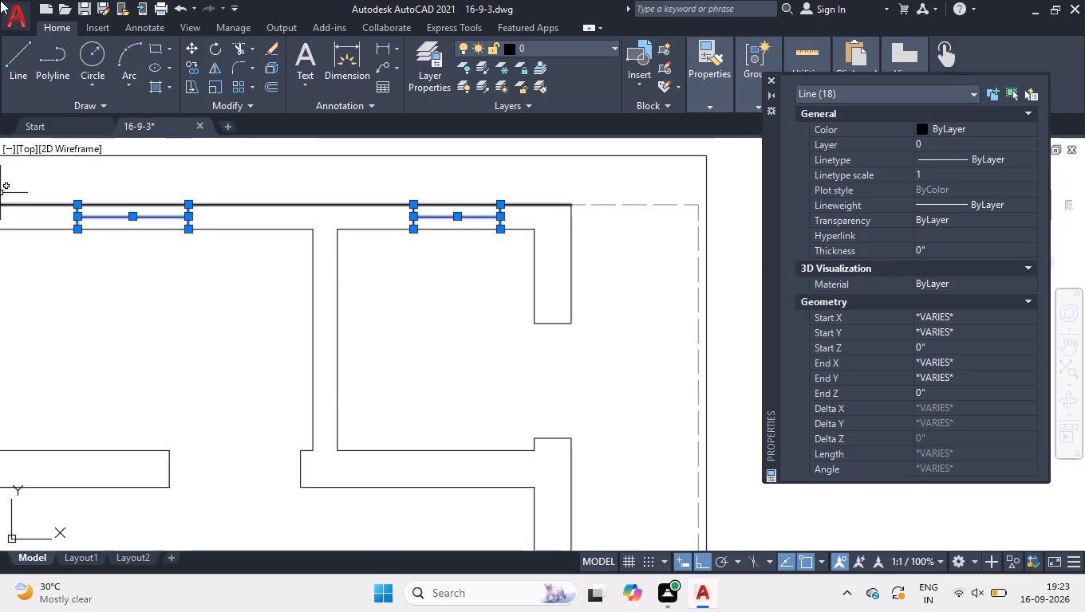
double_click(951, 124)
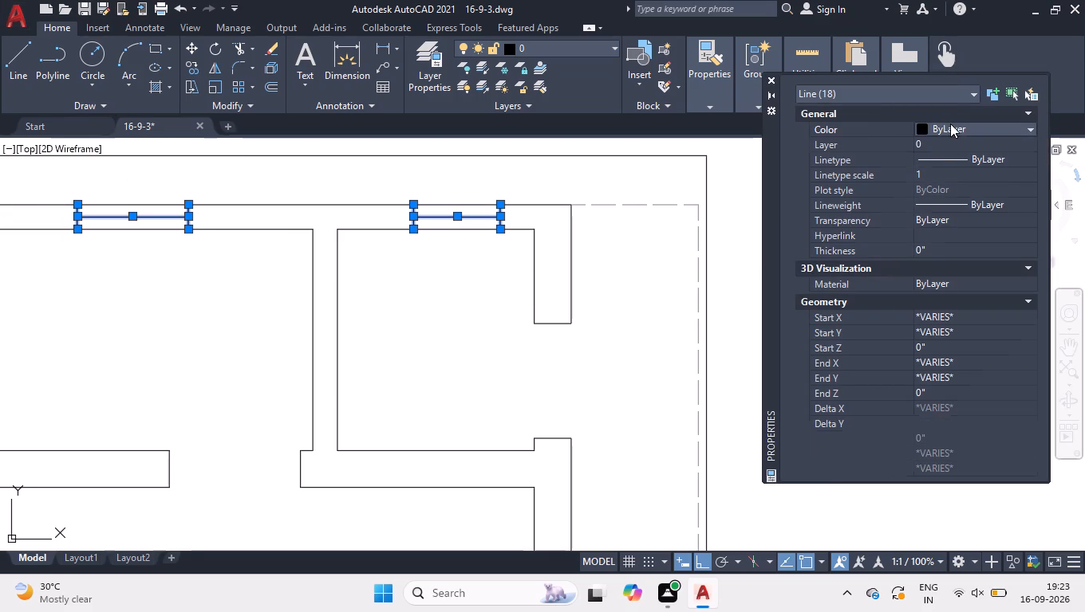
click(947, 213)
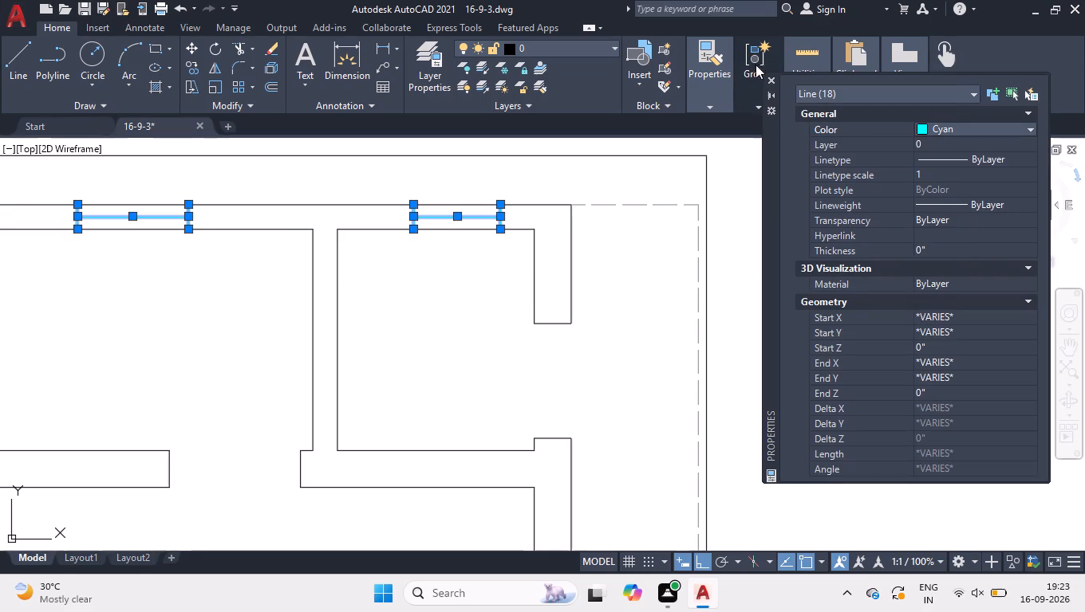
click(773, 80)
right_click(744, 281)
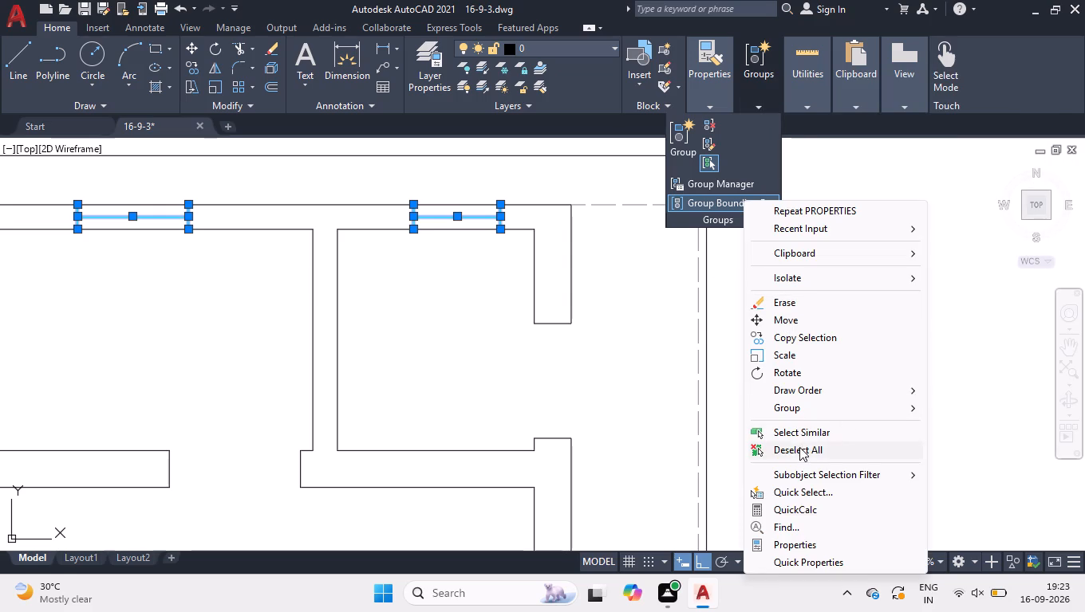
click(799, 447)
Fill the wall run between the two north windows and the northeast corner wall with a SOLID hatch in colour 8.
scroll(834, 308, down, 3)
scroll(802, 297, up, 2)
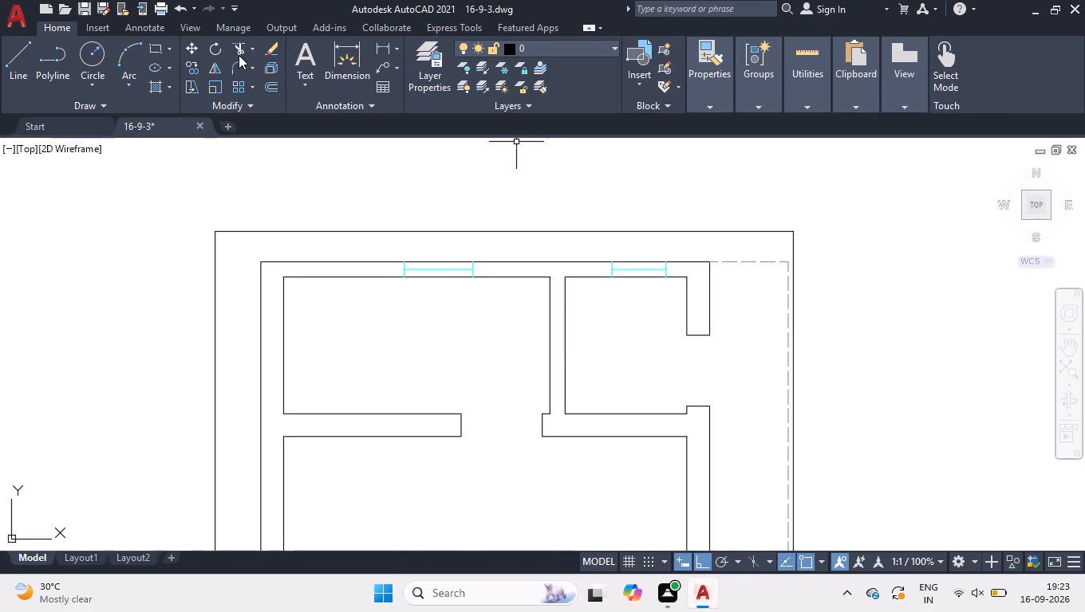
click(152, 85)
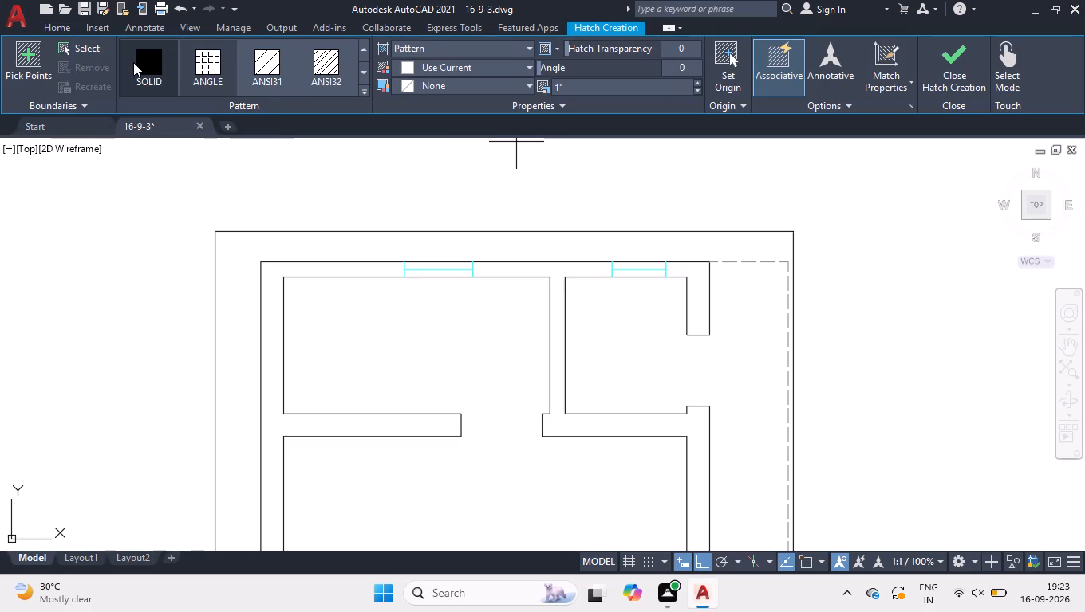
click(133, 62)
click(457, 69)
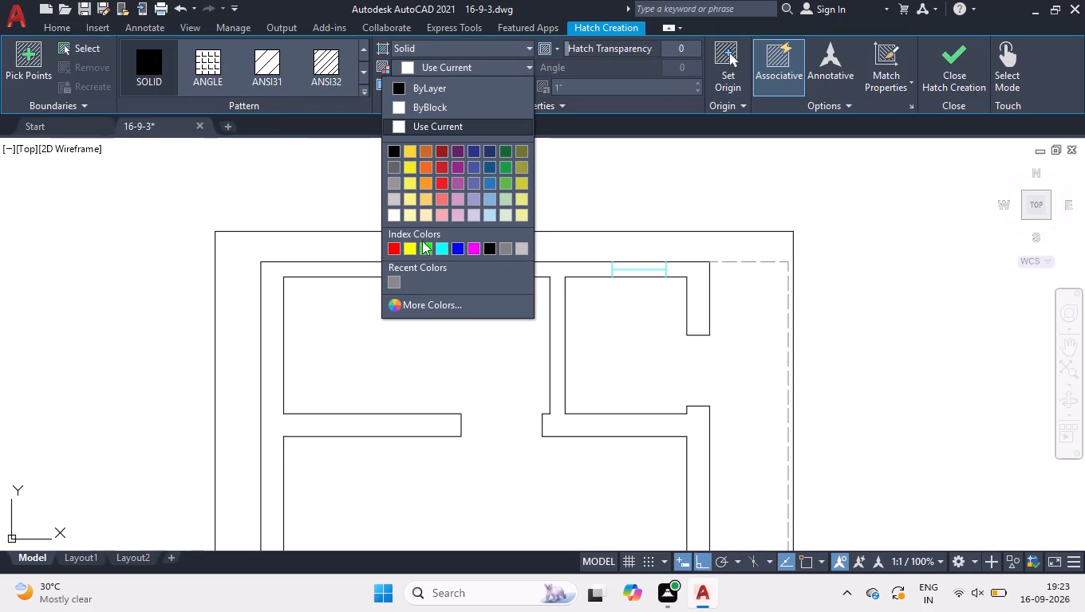
click(503, 247)
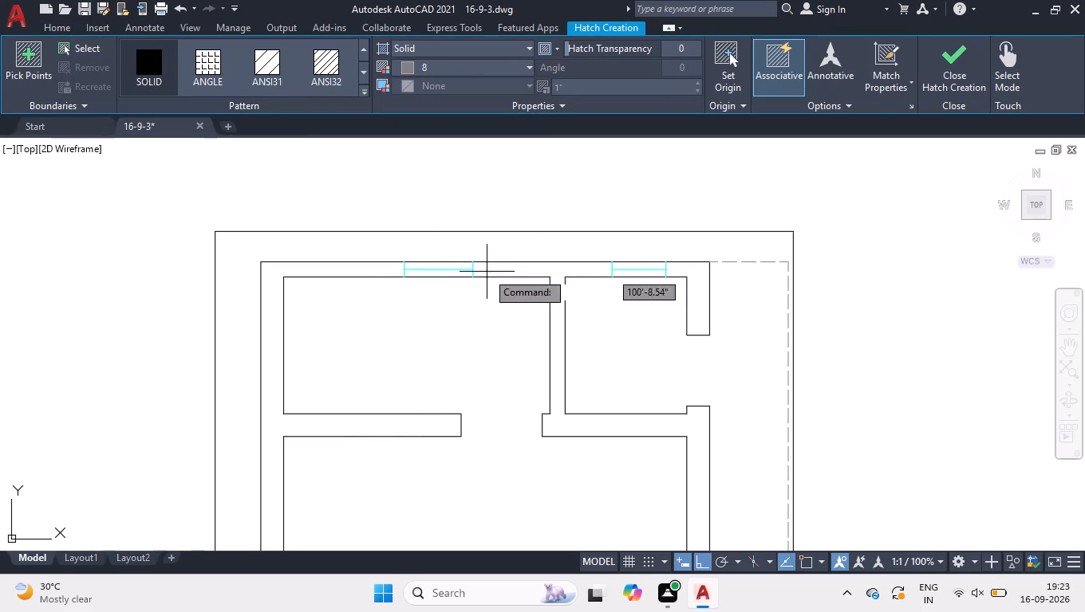
click(547, 273)
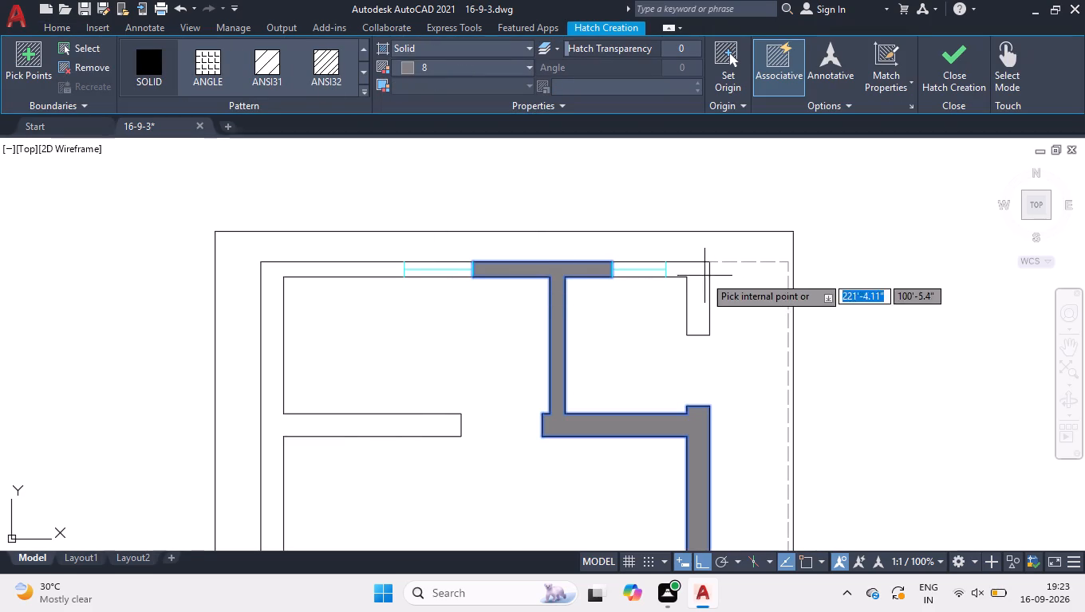
click(700, 274)
Add the western walls north and south of the west window, with their connected partitions, to the solid hatch.
click(329, 269)
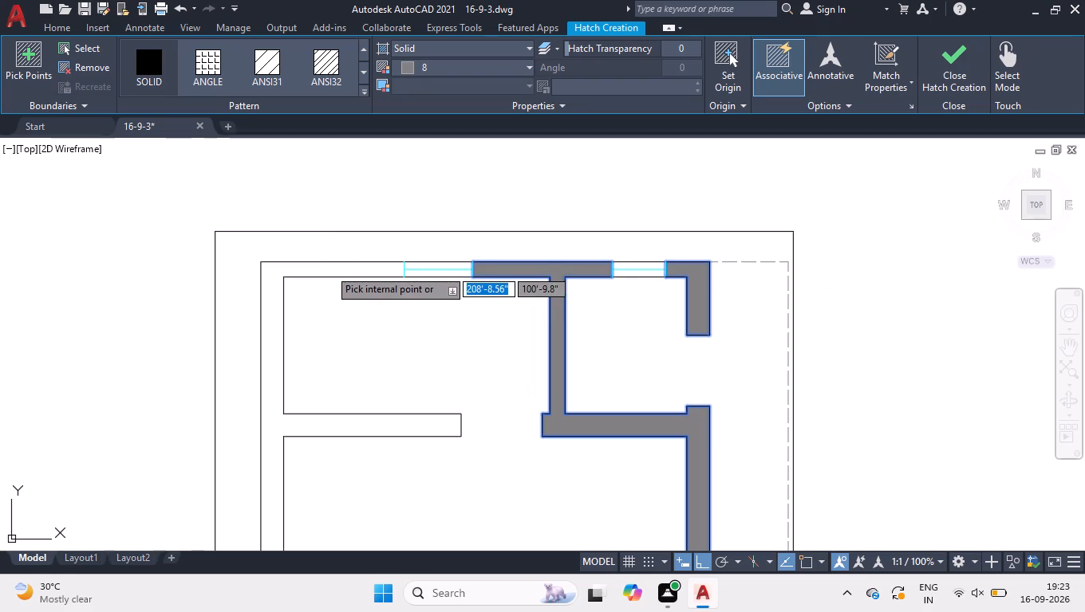
click(680, 327)
scroll(540, 259, down, 3)
scroll(473, 309, up, 1)
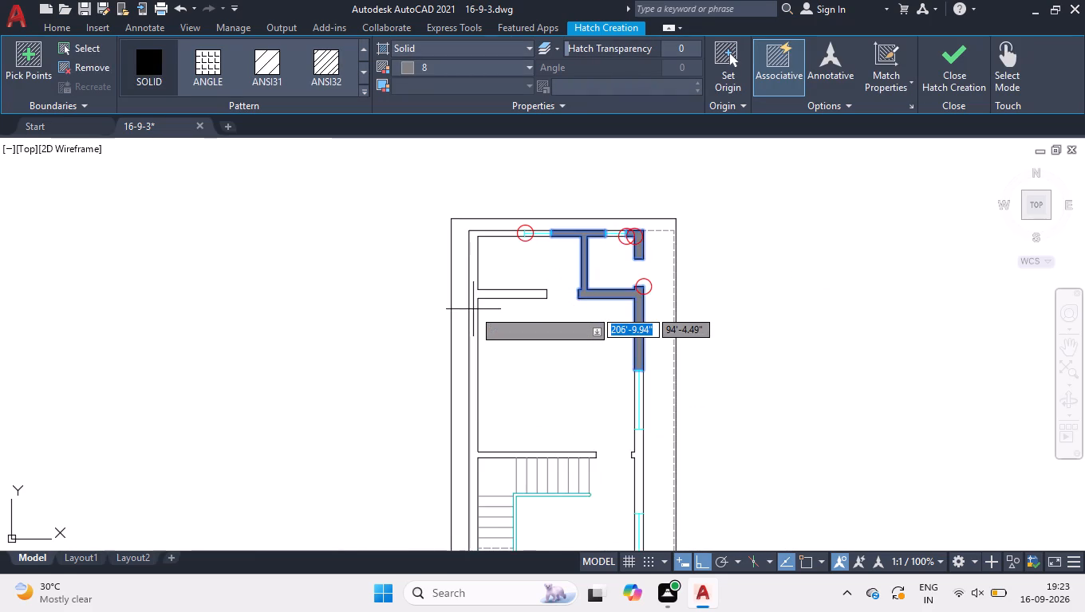
scroll(473, 309, down, 2)
scroll(508, 488, up, 1)
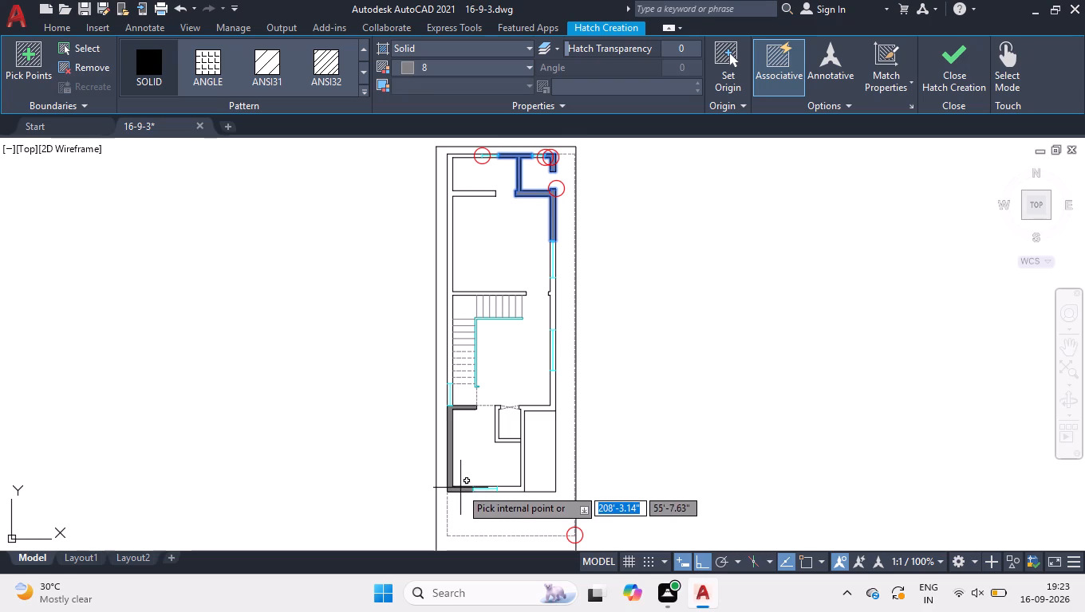
click(460, 488)
click(451, 318)
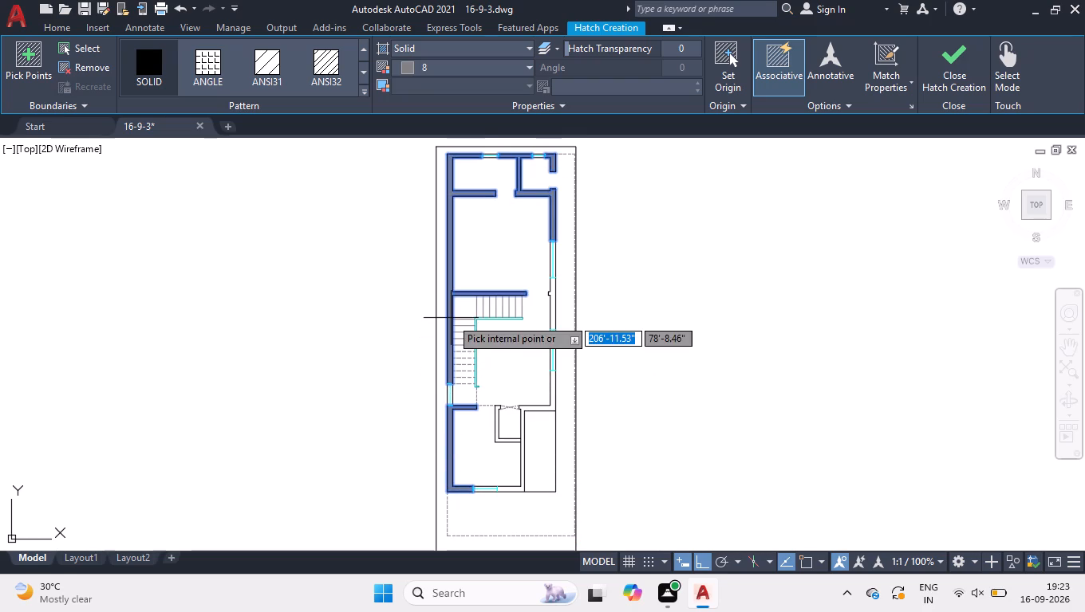
Add the southeast walls, the small inner room's walls and the wall between the two east windows to the hatch and finish it.
scroll(526, 484, up, 3)
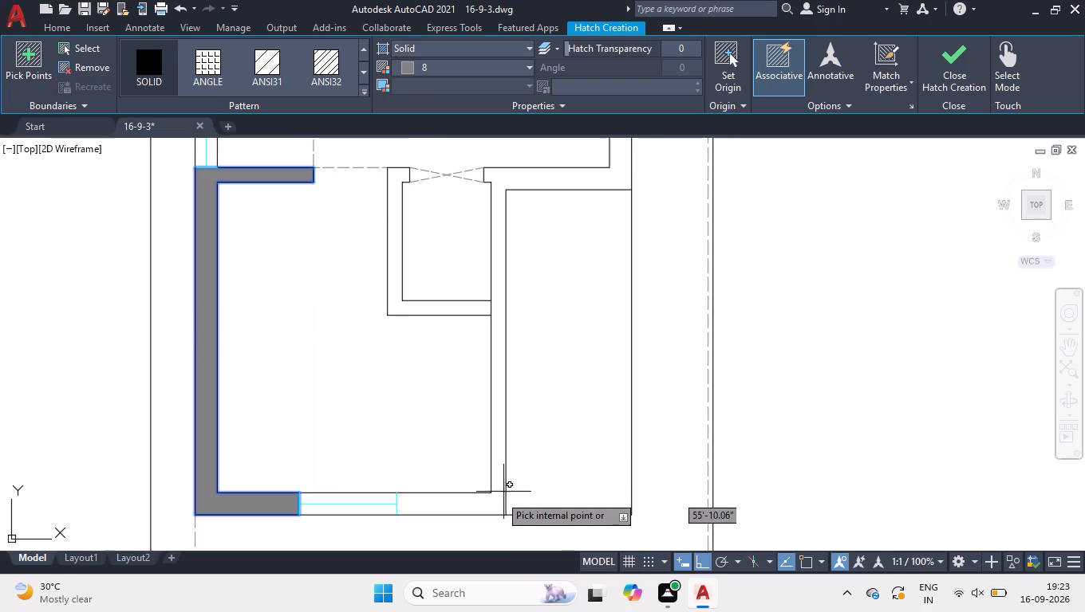
click(498, 498)
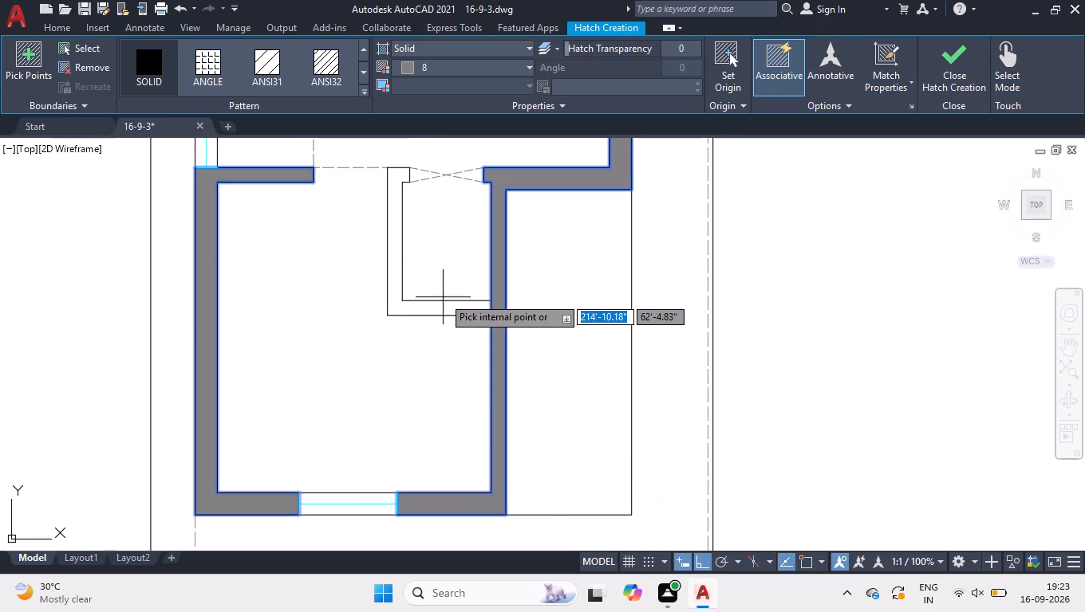
click(437, 312)
scroll(437, 312, down, 4)
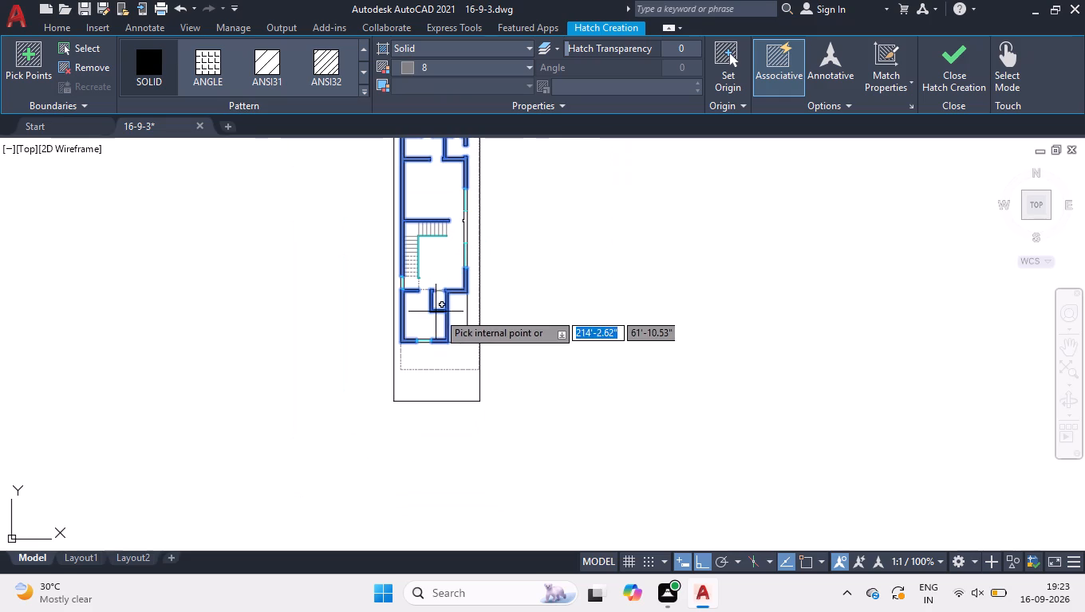
scroll(499, 182, up, 3)
click(353, 346)
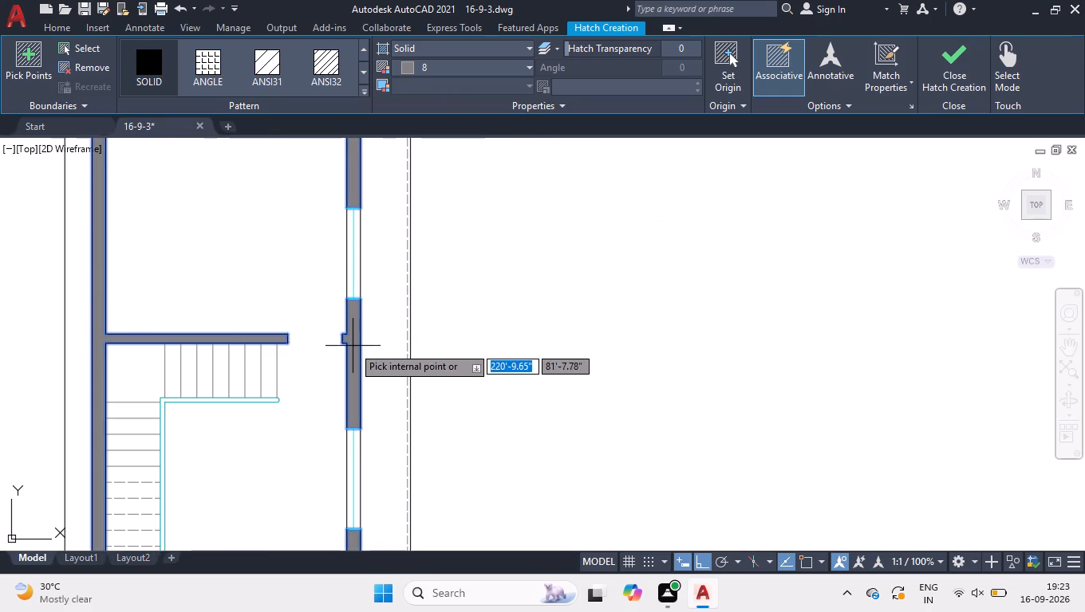
key(Return)
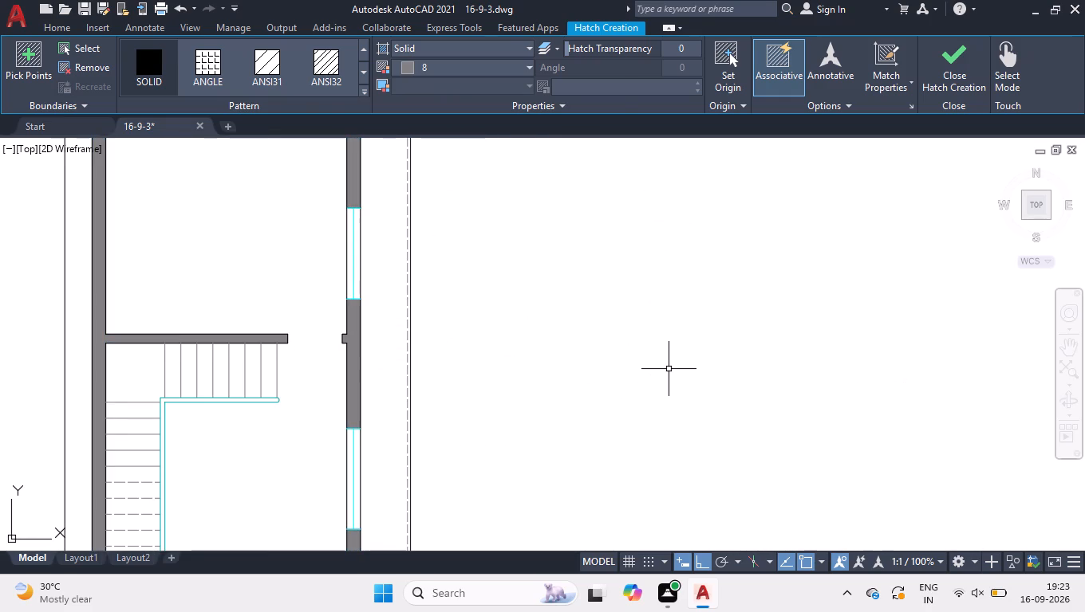
Draw a line about 3'-8" south from the small inner room's south wall, continuing west to the south room's west wall.
click(1038, 198)
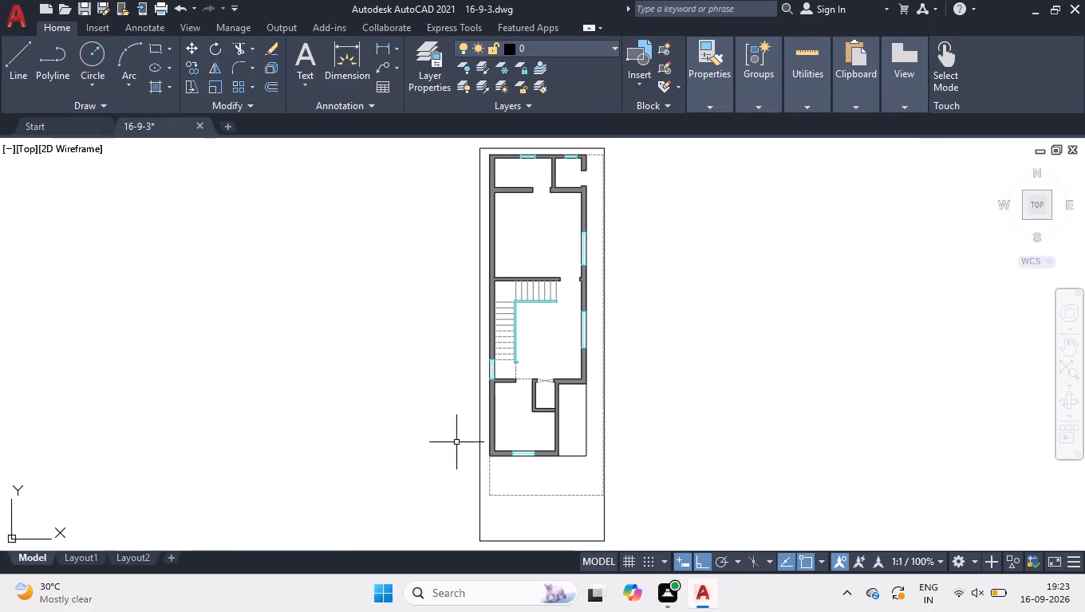
scroll(507, 428, up, 3)
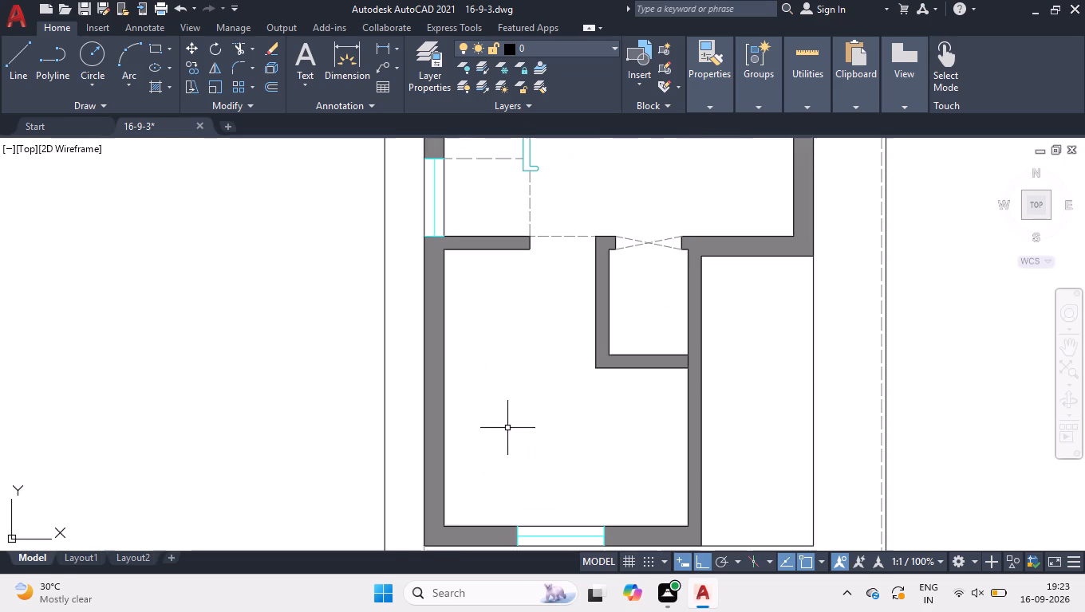
scroll(558, 359, down, 1)
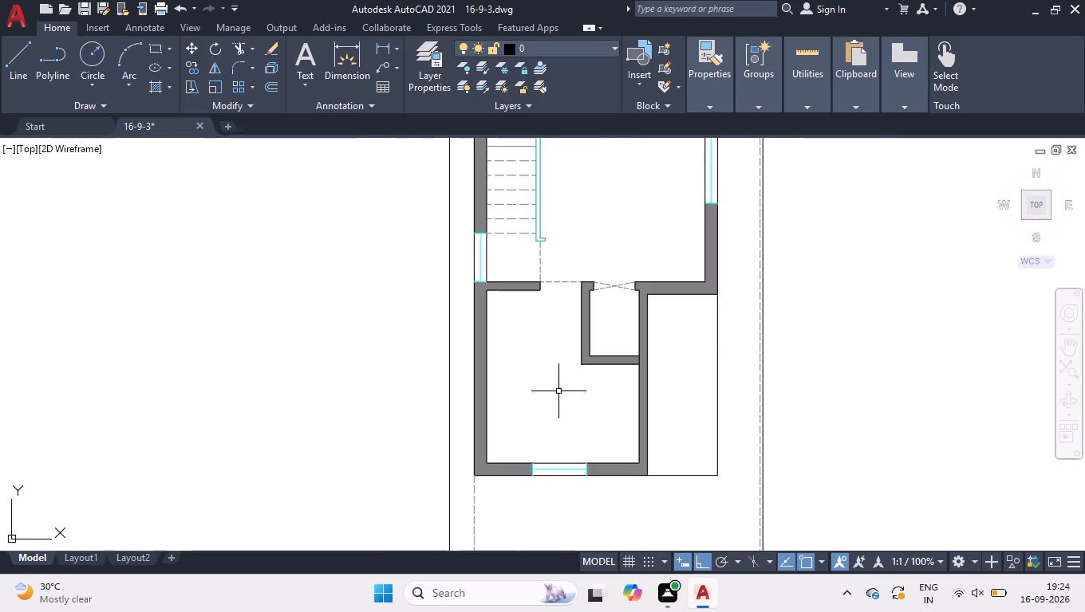
scroll(558, 407, up, 1)
key(l)
key(Return)
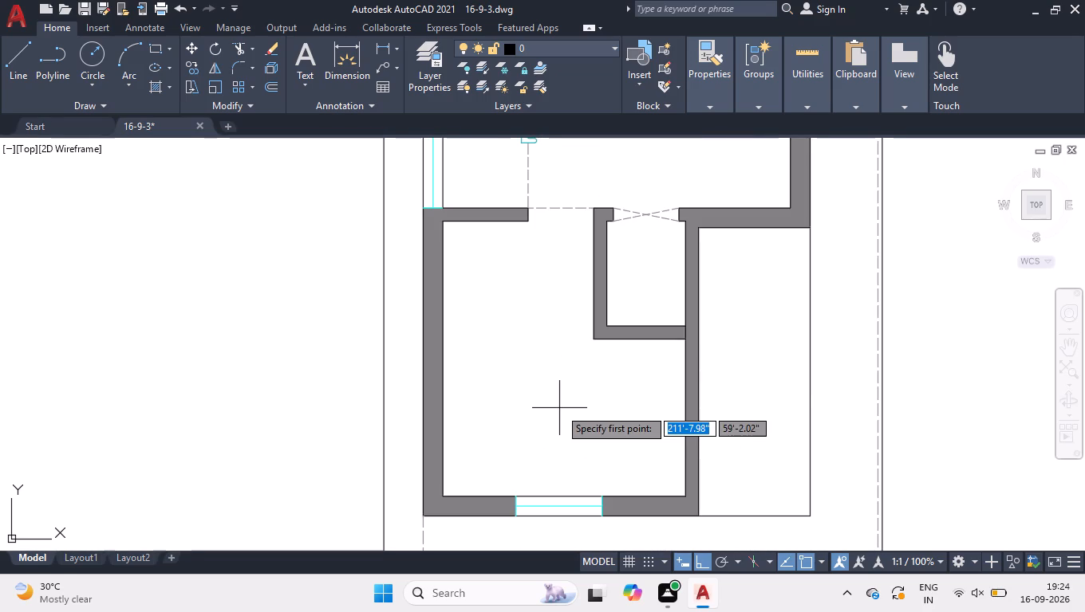
click(619, 341)
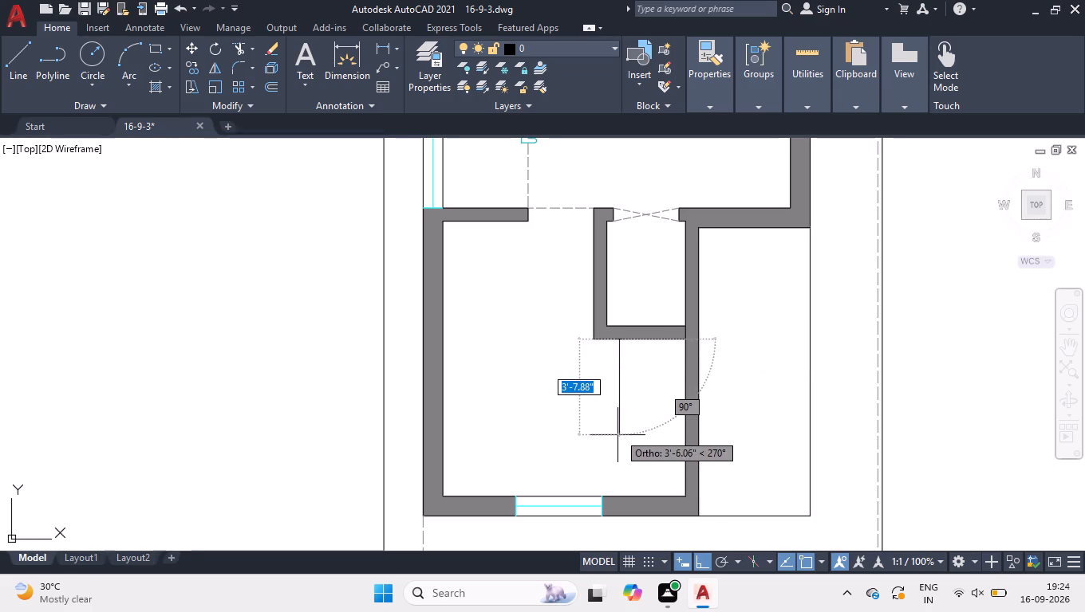
click(617, 435)
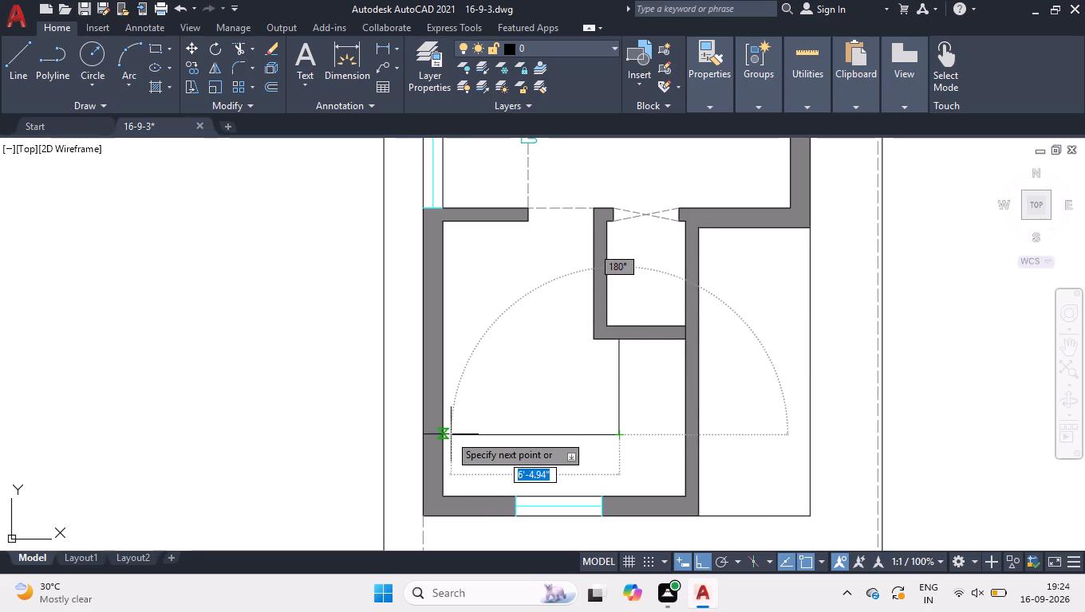
click(447, 434)
key(space)
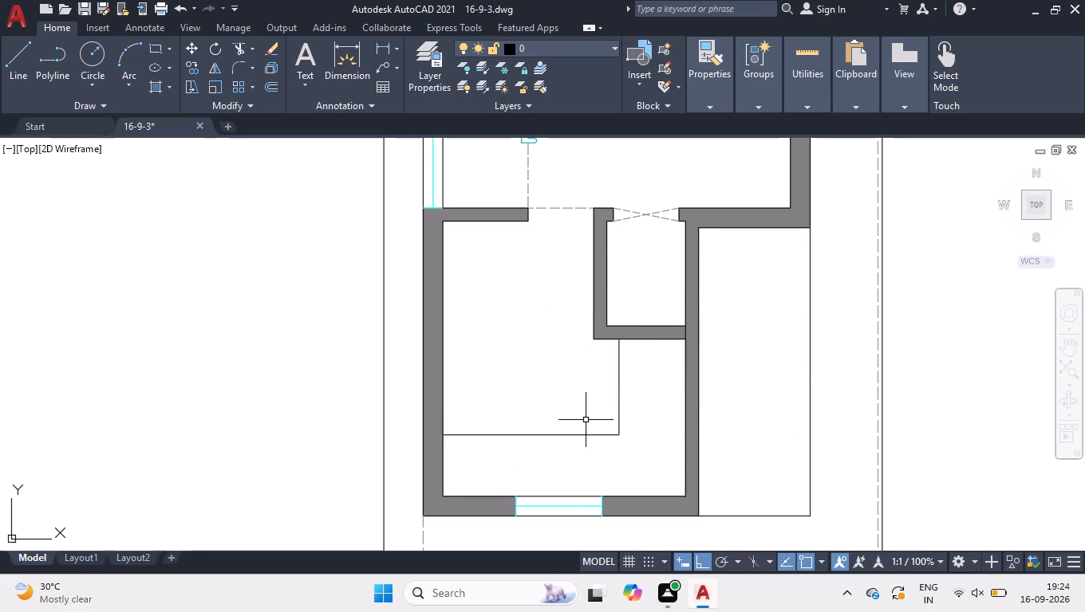
Change the colour of the two new lines in the south room to Color 30.
click(640, 391)
click(557, 464)
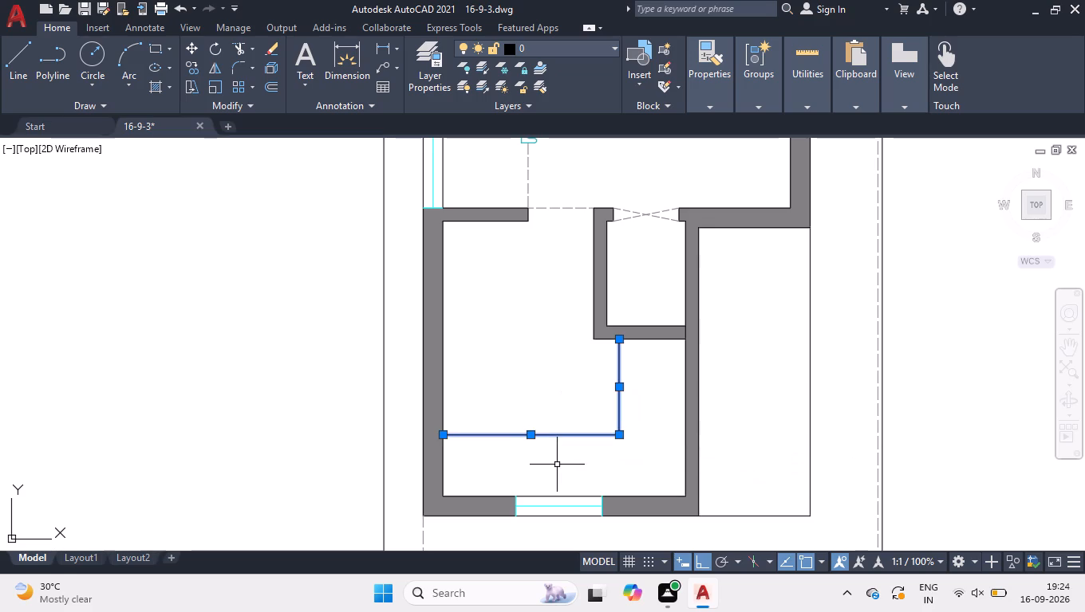
key(ctrl+1)
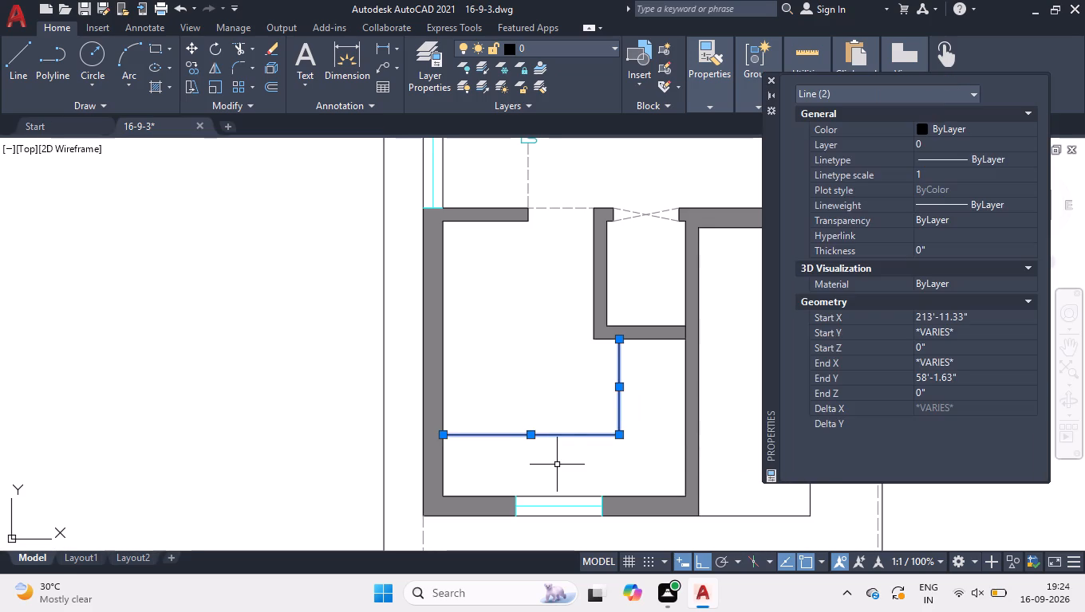
double_click(956, 134)
scroll(969, 263, down, 3)
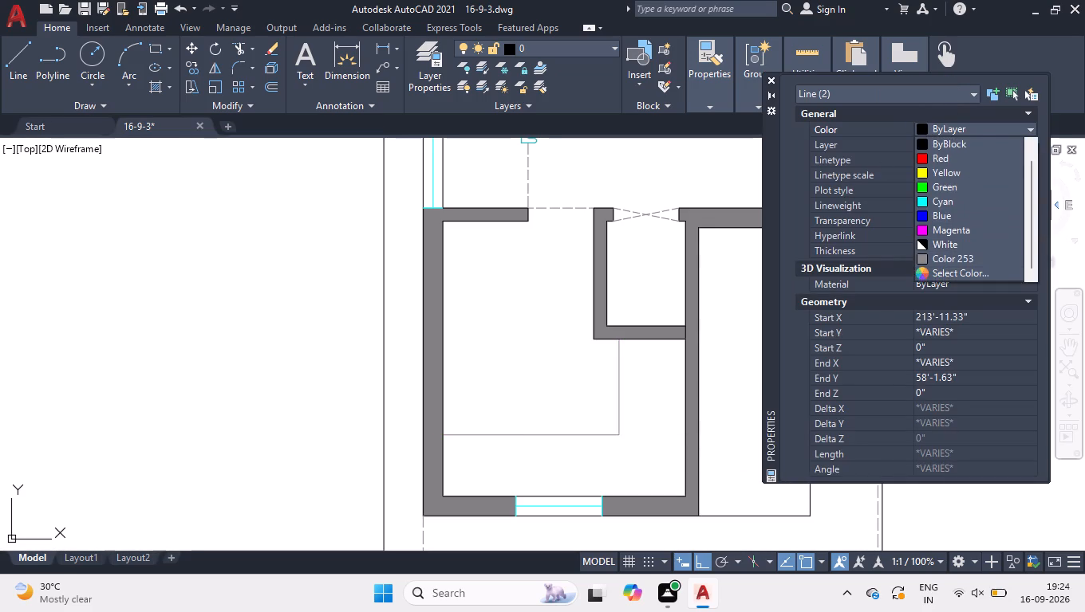
click(965, 269)
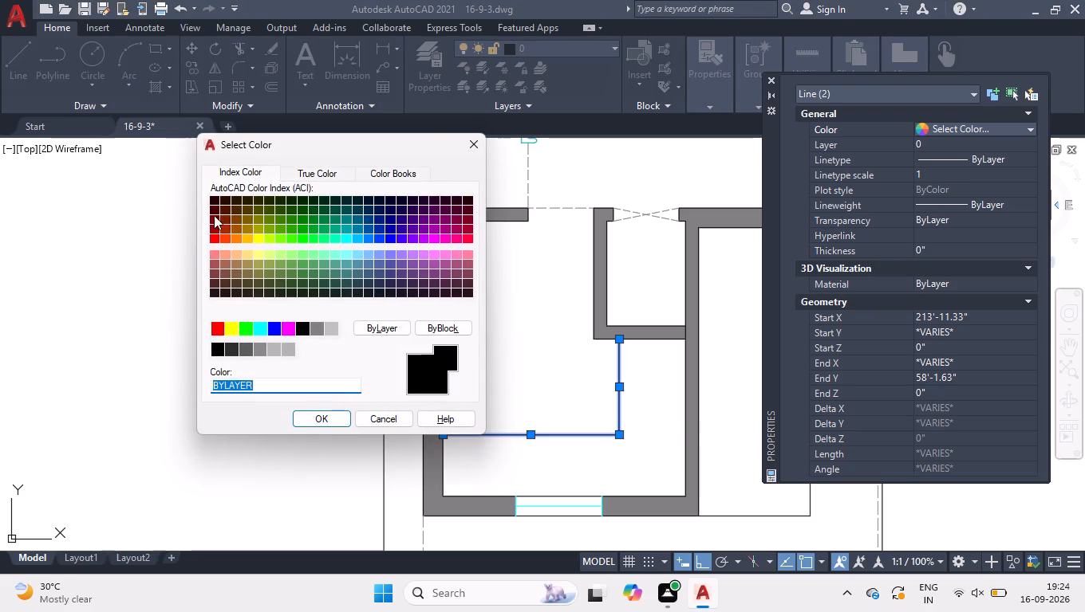
click(239, 242)
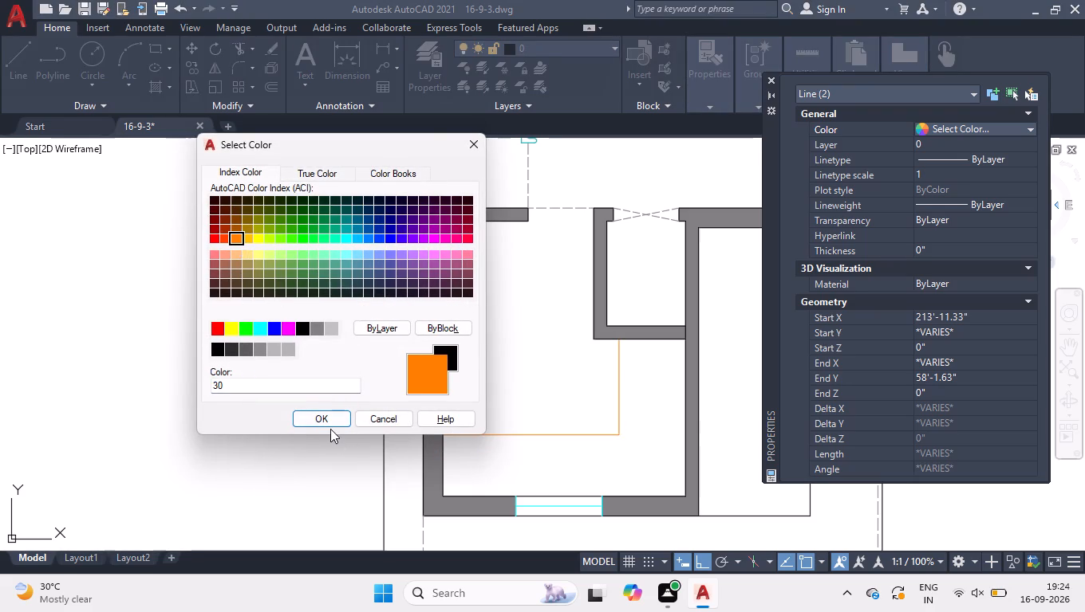
click(330, 429)
drag(342, 419, 345, 427)
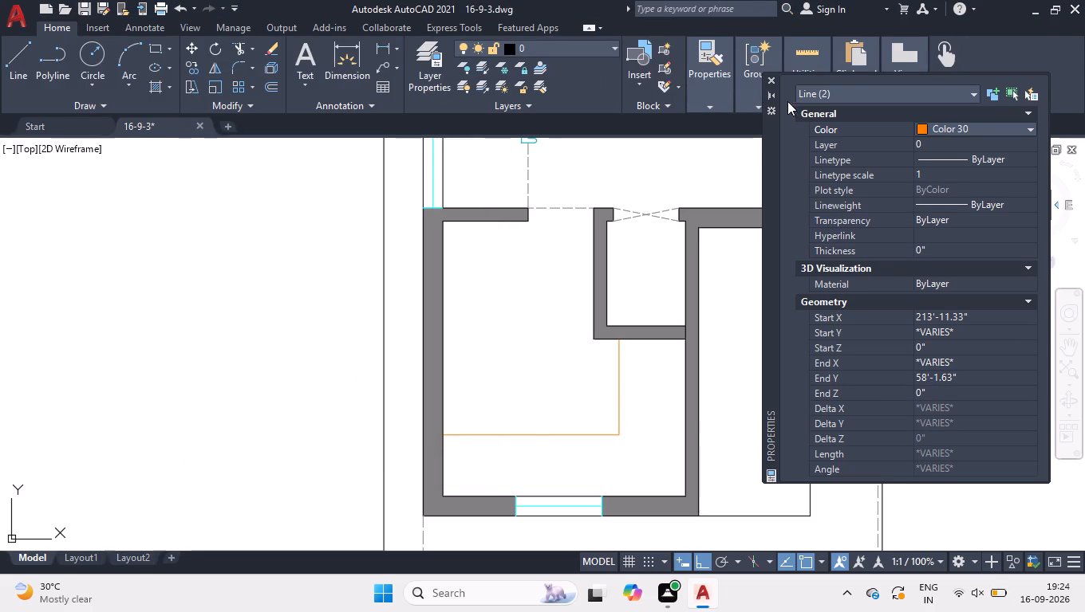
click(767, 83)
right_click(310, 251)
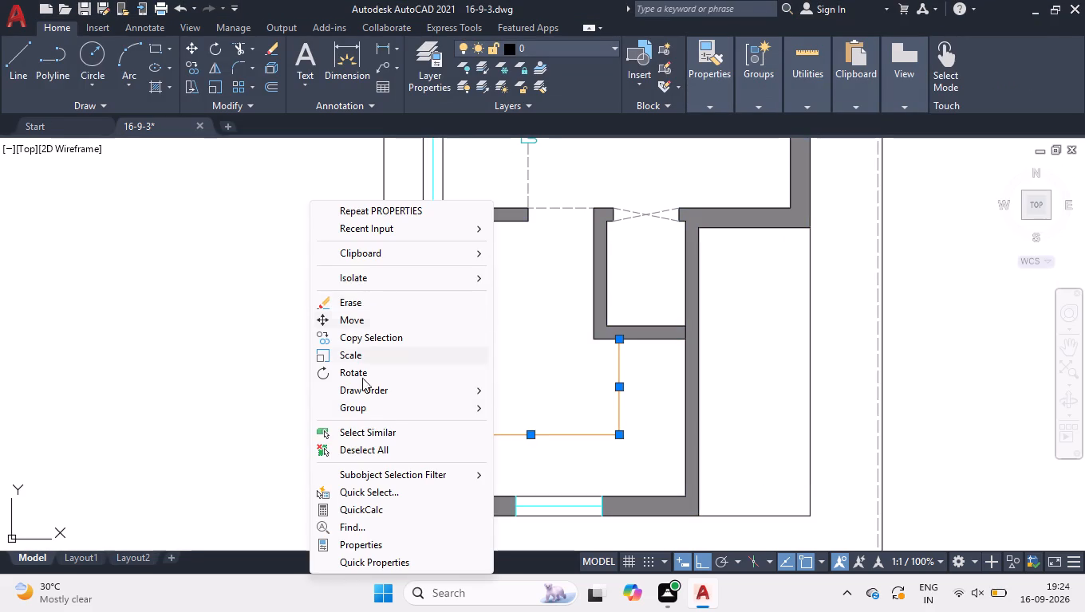
click(350, 449)
Modify dimension style ISO-25 with Red dimension lines, fixed length extension lines and a 1" offset from origin.
scroll(449, 417, down, 2)
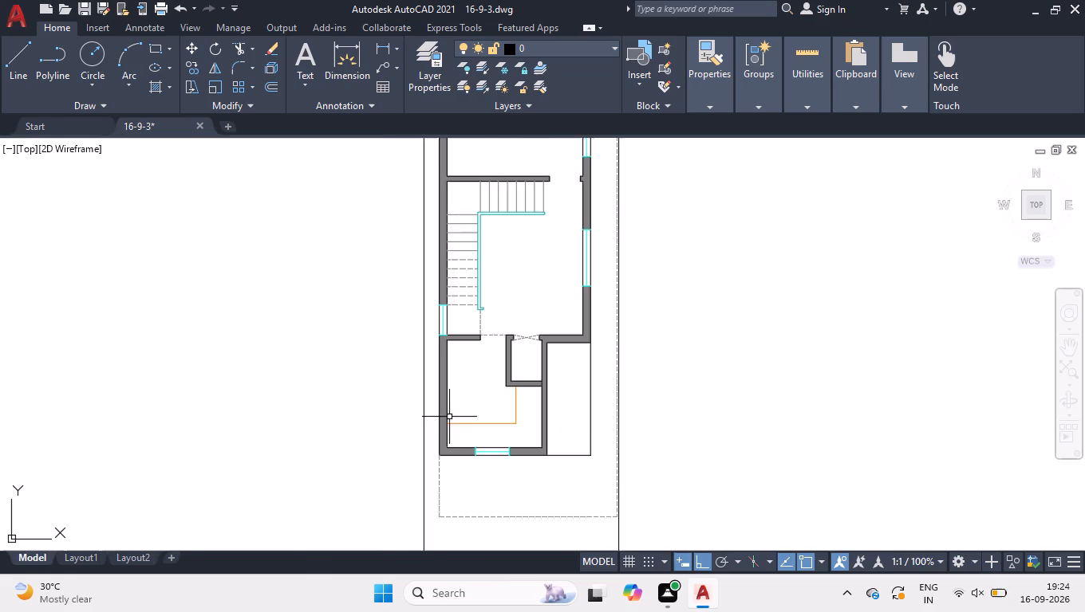
scroll(457, 421, down, 2)
scroll(450, 277, up, 1)
scroll(460, 208, up, 3)
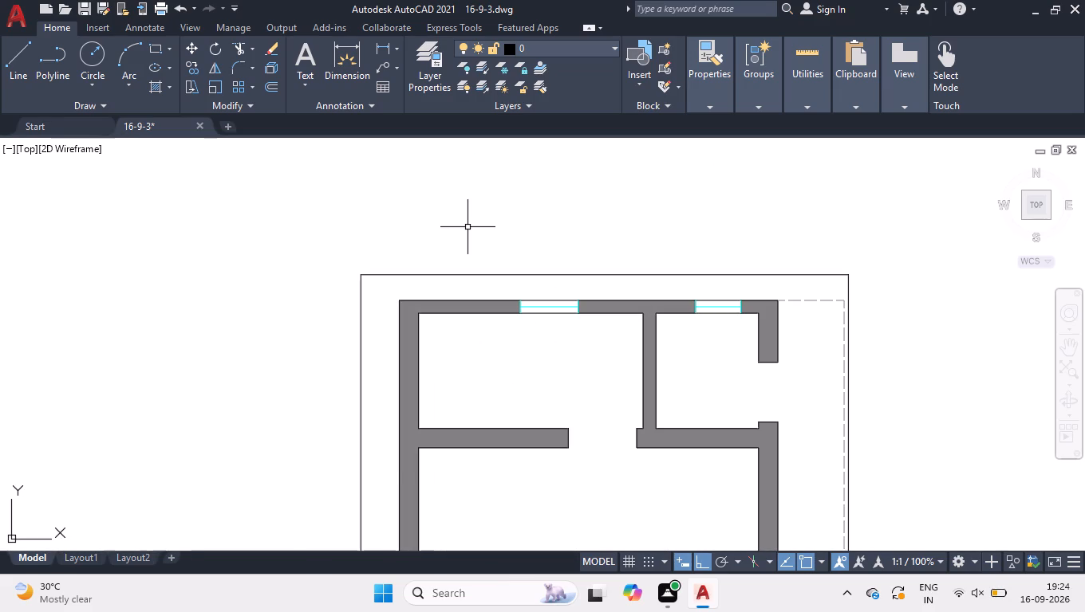
key(d)
key(Return)
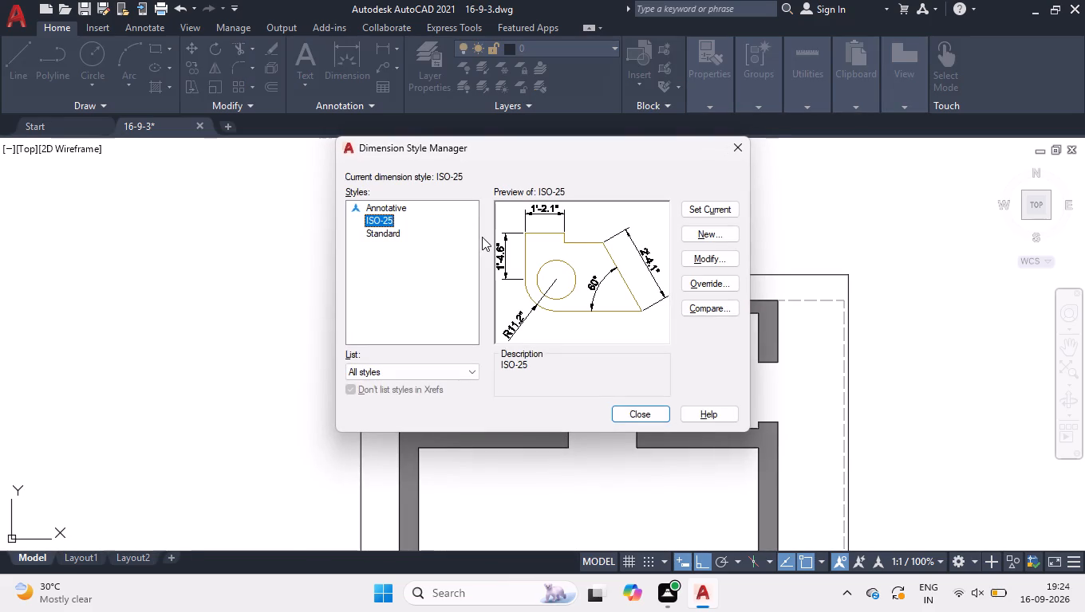
click(702, 254)
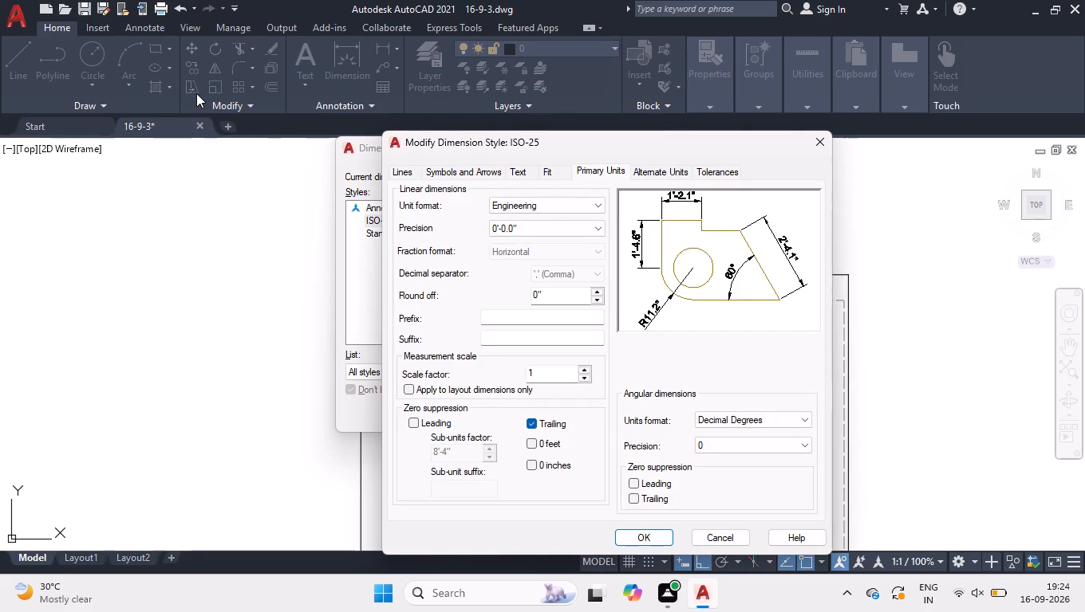
click(395, 172)
click(558, 209)
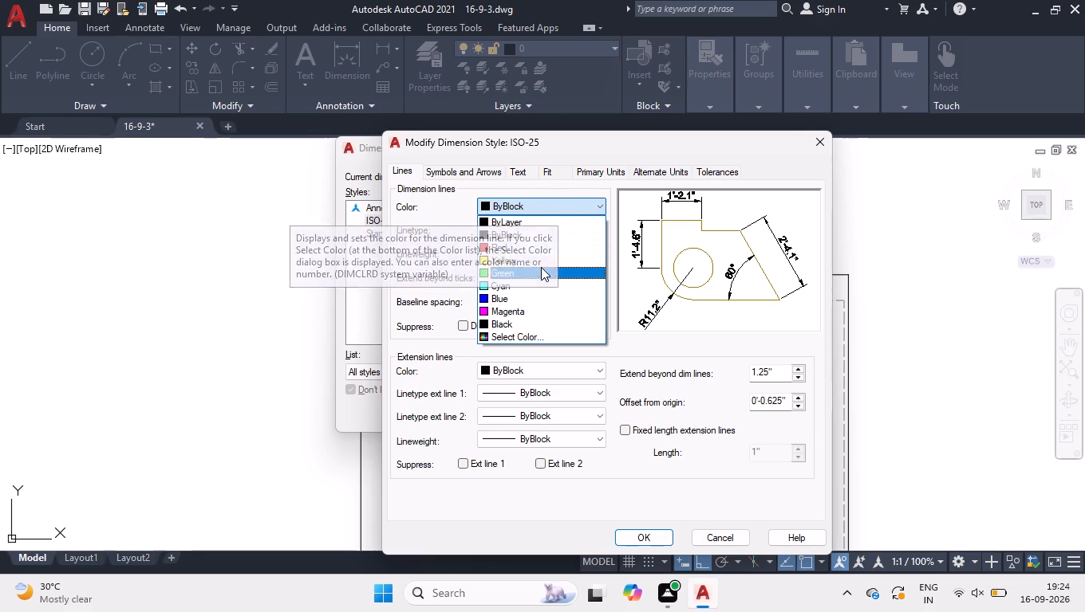
click(542, 243)
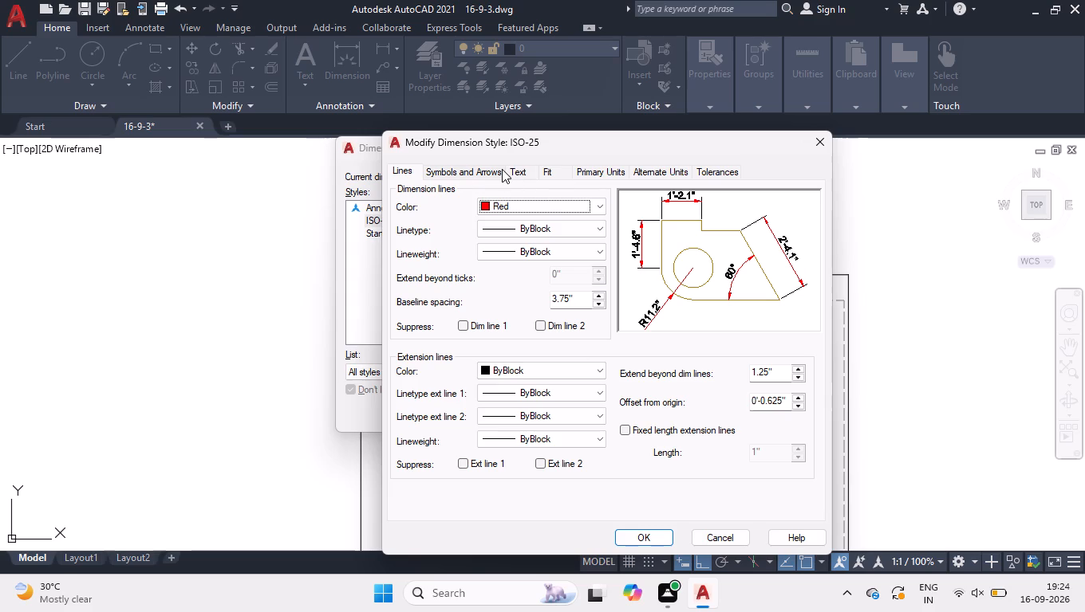
click(690, 433)
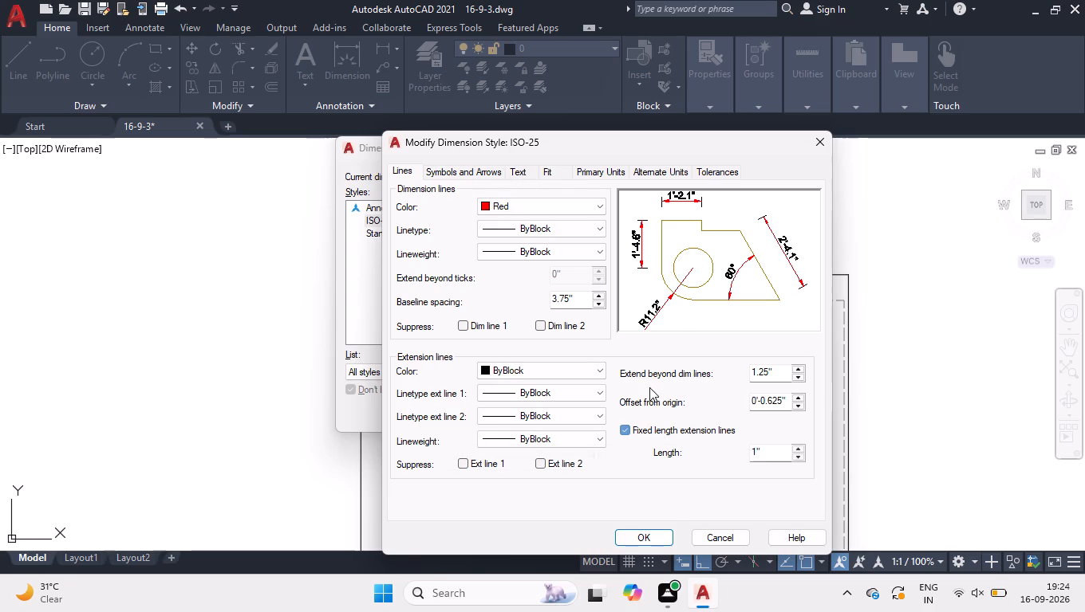
drag(789, 404, 565, 418)
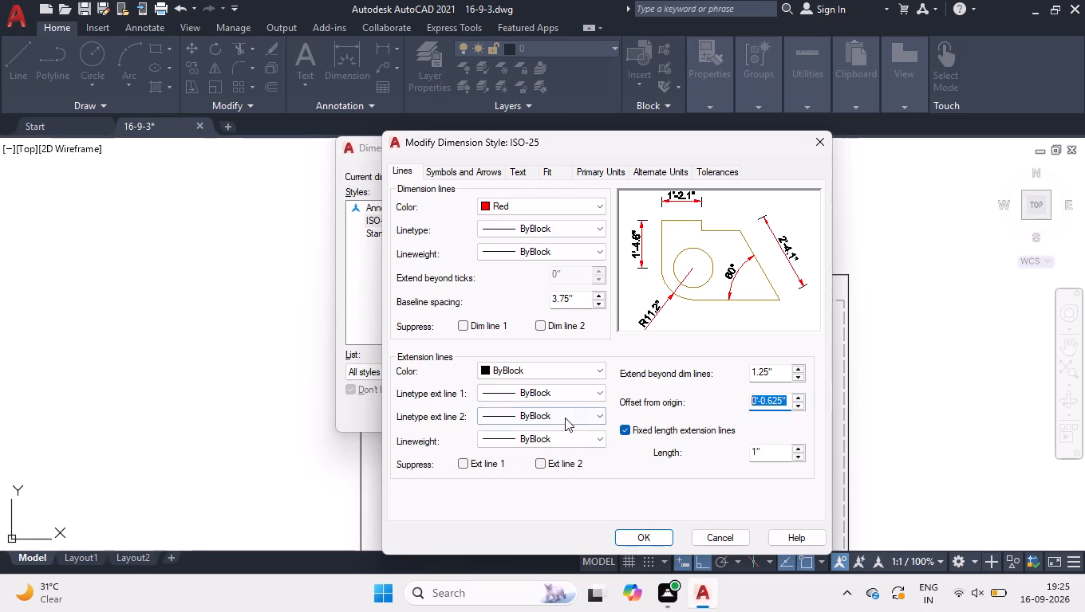
key(1)
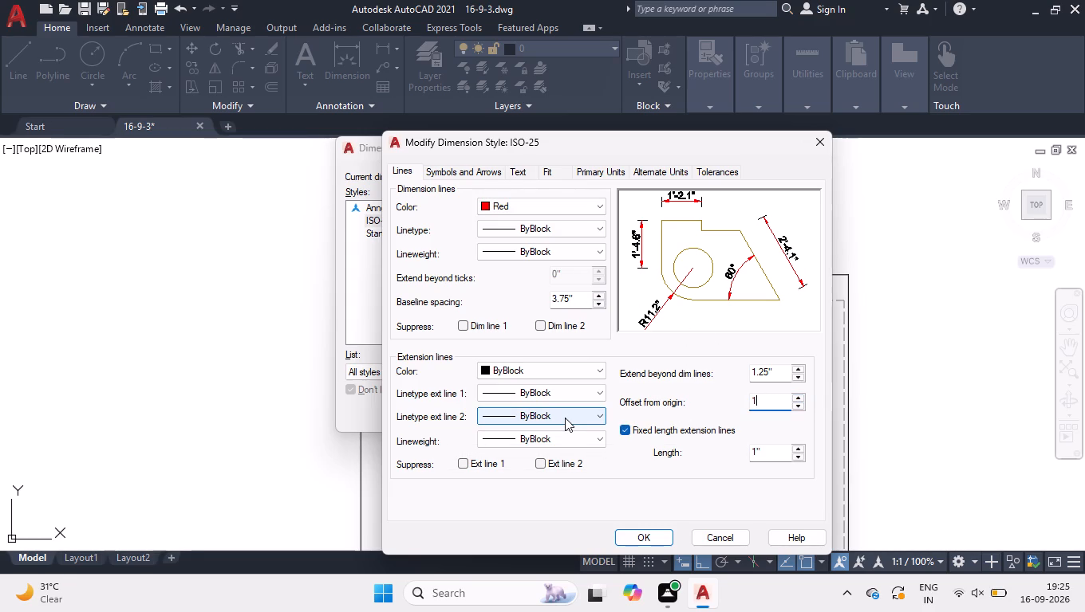
key(Return)
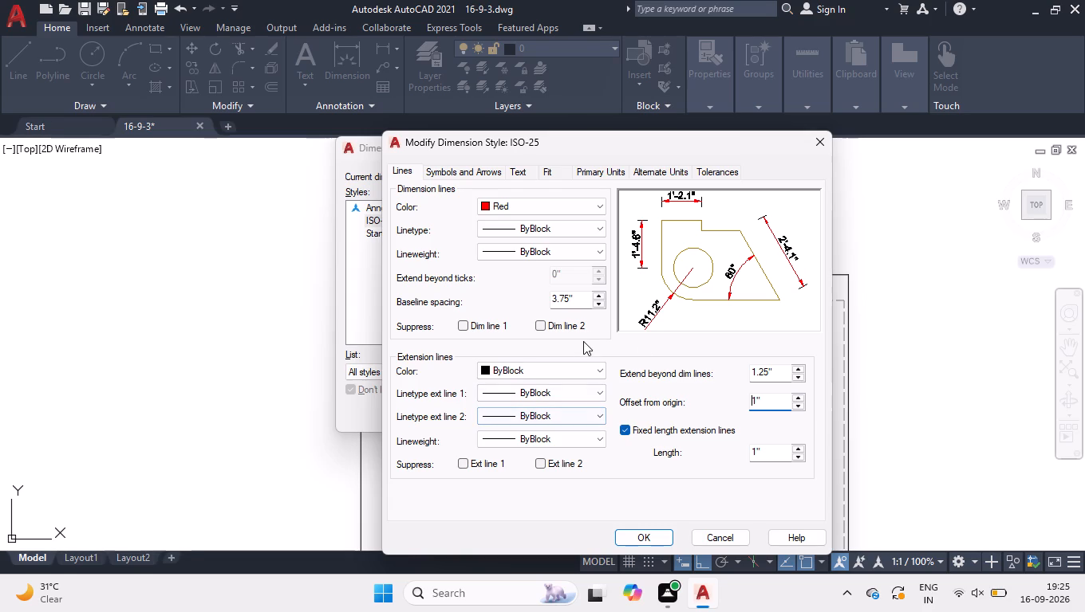
Set the ISO-25 dimension style's first and second arrowheads to Oblique with a 4" arrow size.
click(479, 178)
click(491, 217)
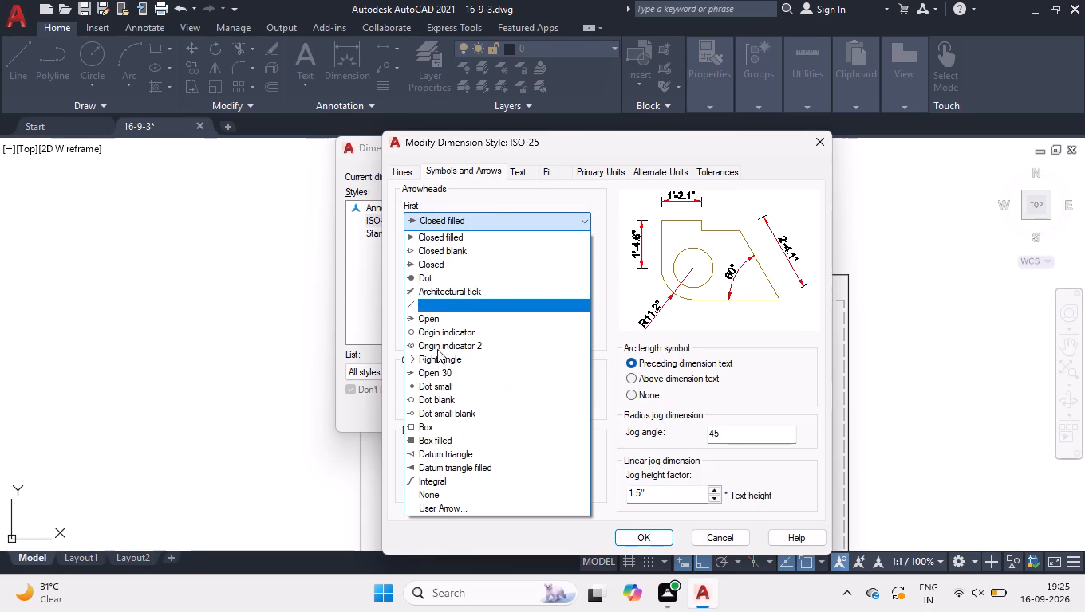
click(434, 303)
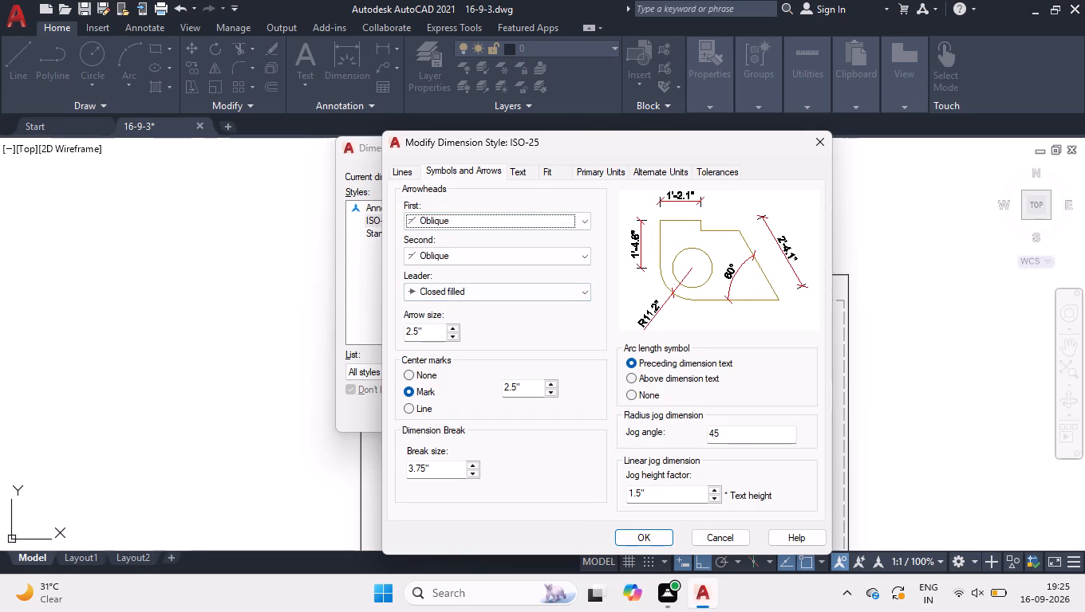
drag(436, 334, 367, 317)
key(8)
key(Return)
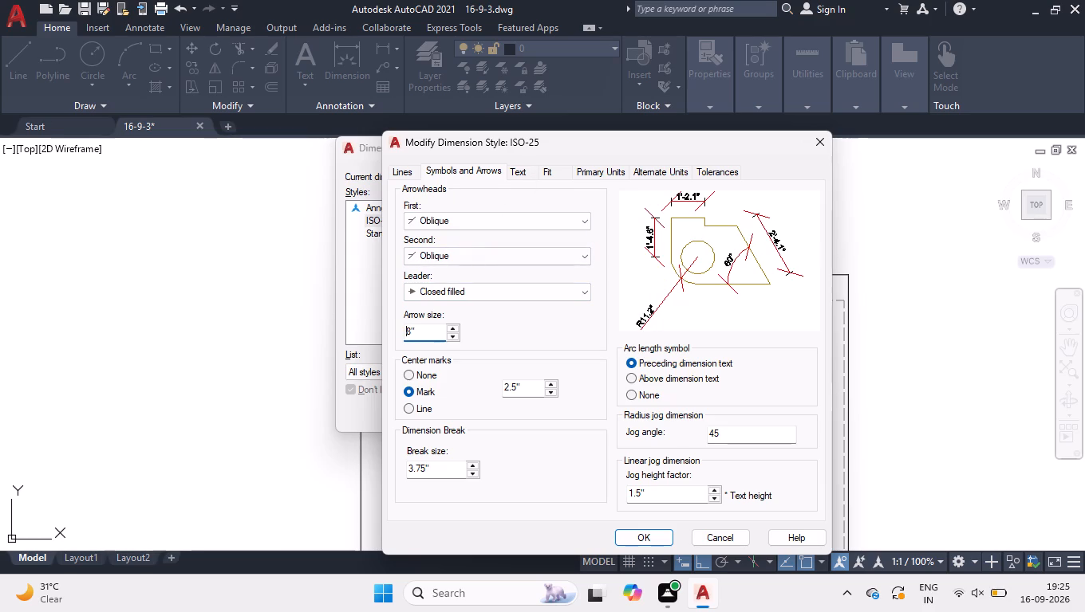
drag(424, 336, 231, 386)
key(4)
key(Return)
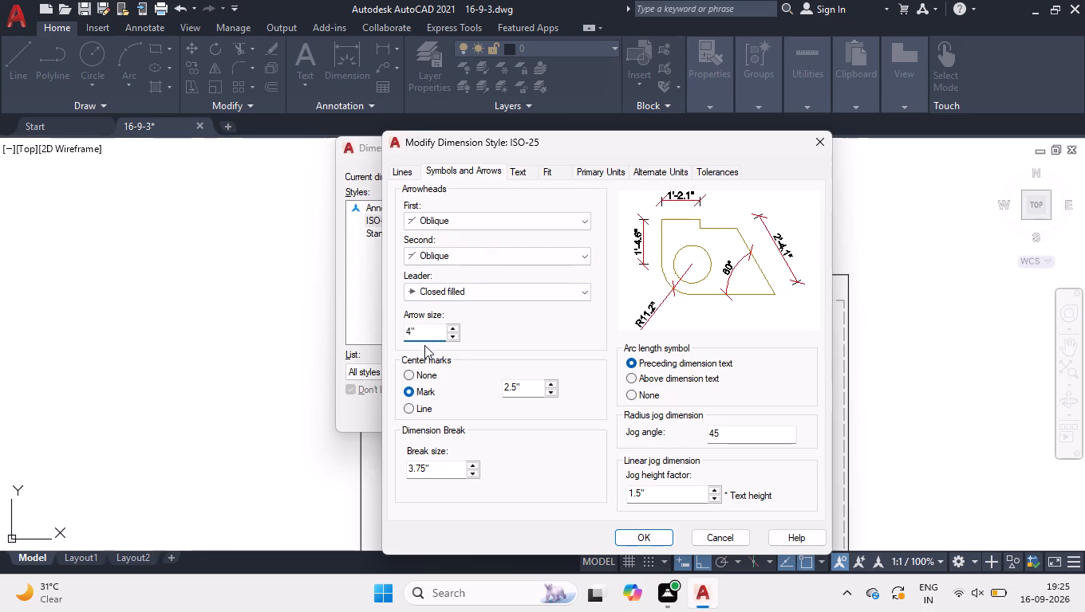
Set the ISO-25 dimension style's text colour to Green and its text height to 4".
click(535, 174)
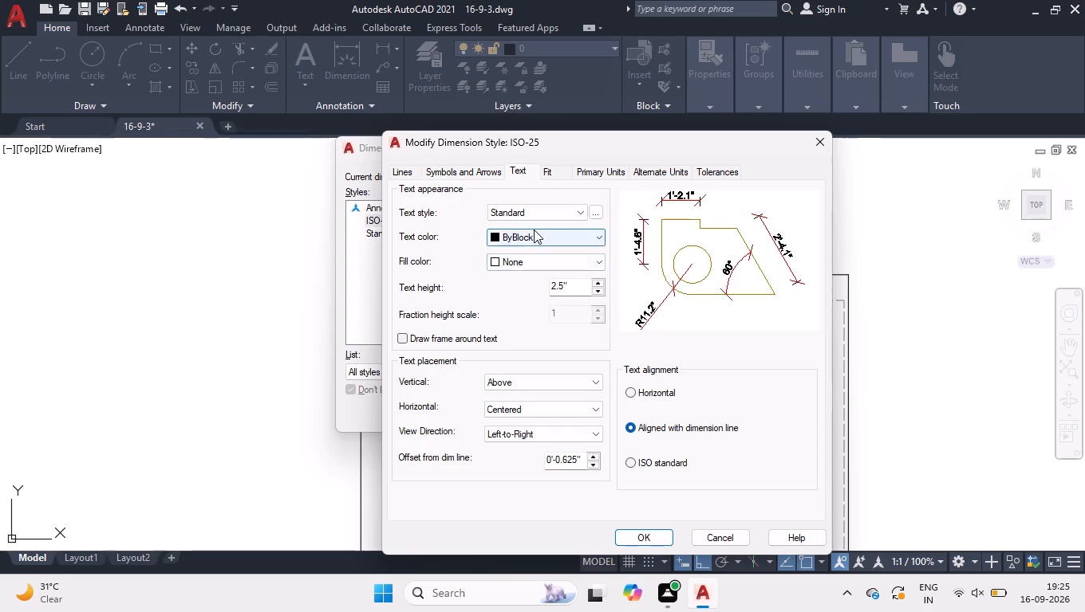
click(534, 229)
click(541, 298)
drag(596, 294, 587, 291)
click(582, 289)
drag(582, 289, 501, 293)
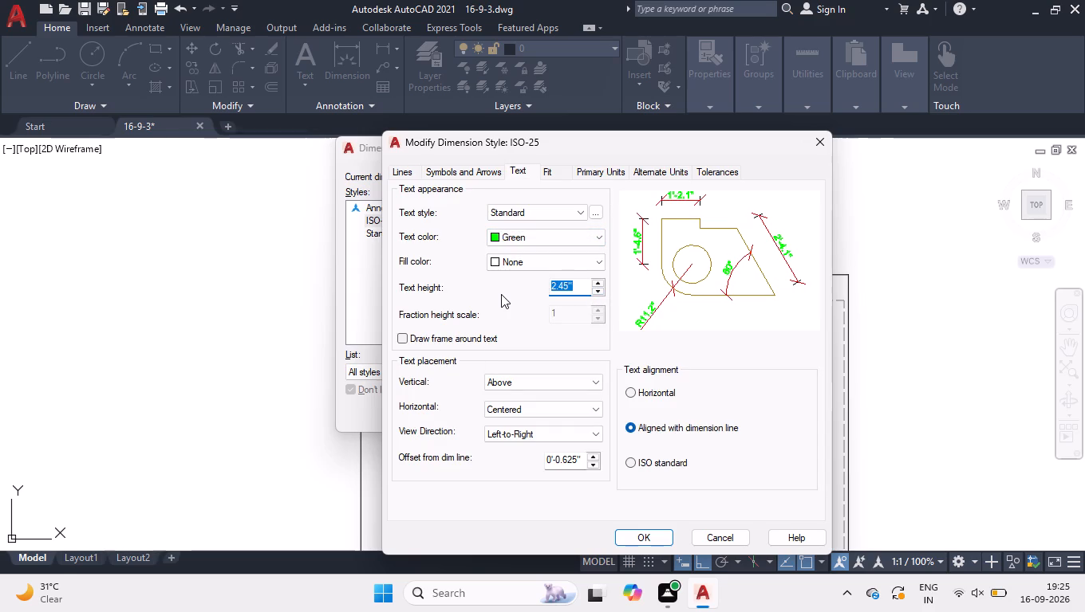
key(4)
key(Return)
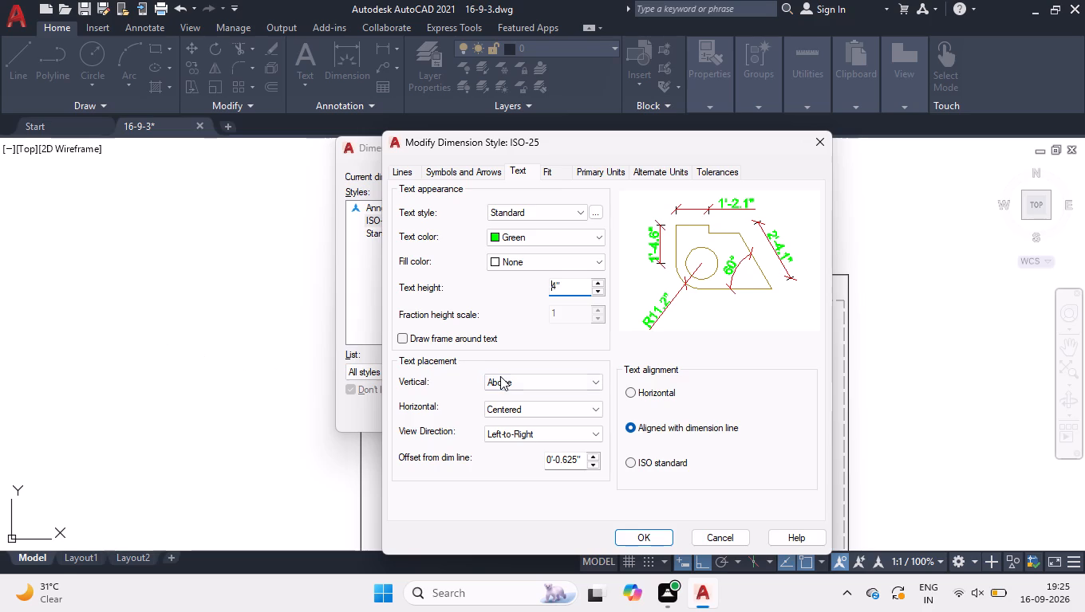
Place the ISO-25 dimension text vertically Centered and Aligned with dimension line, accept the changes and close the style manager.
click(500, 376)
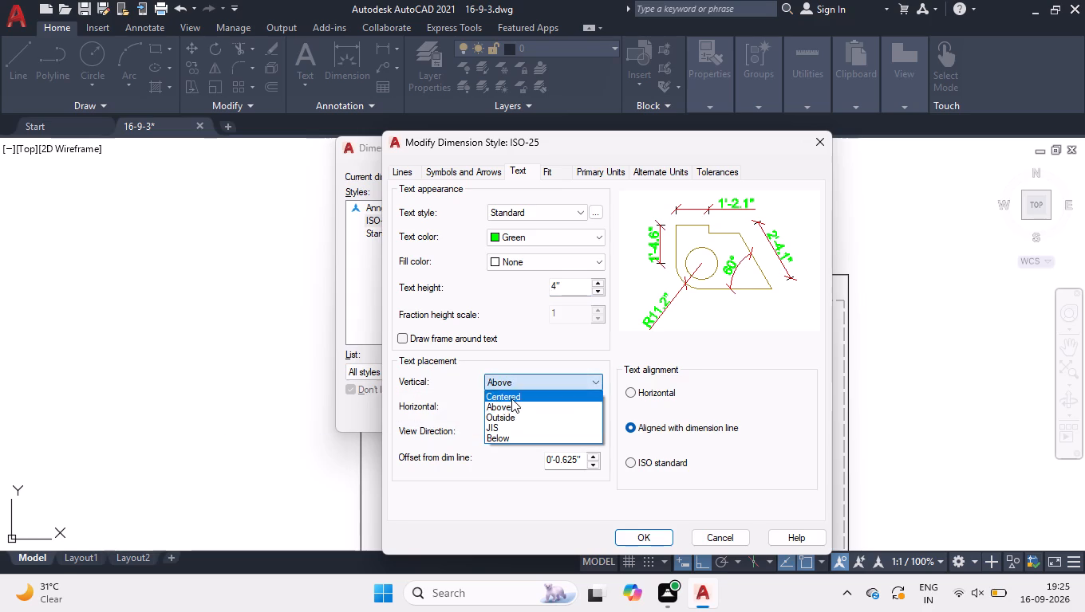
click(511, 398)
click(656, 397)
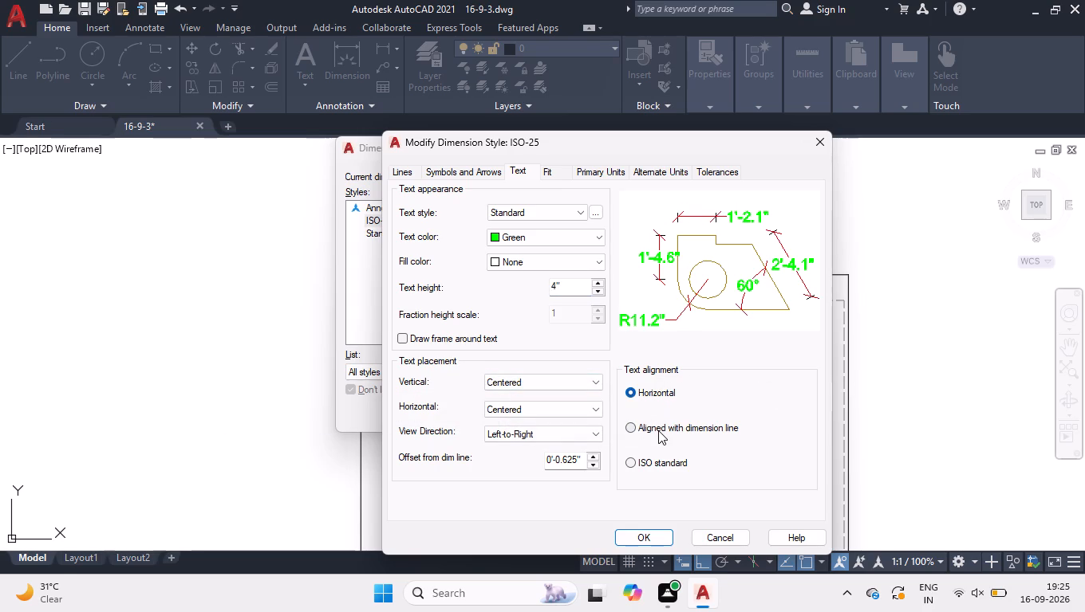
click(658, 430)
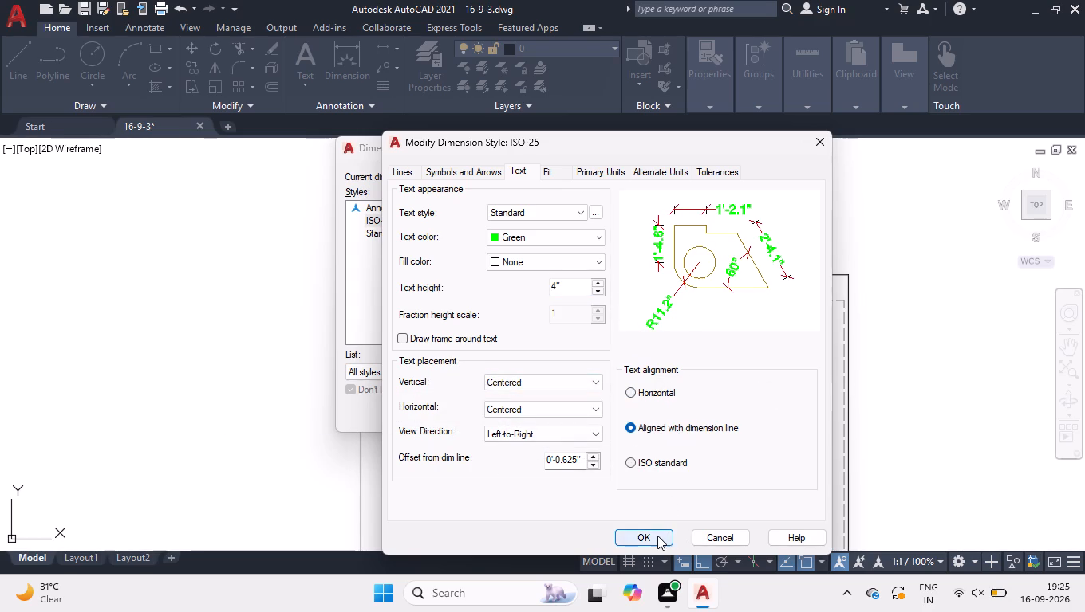
click(657, 535)
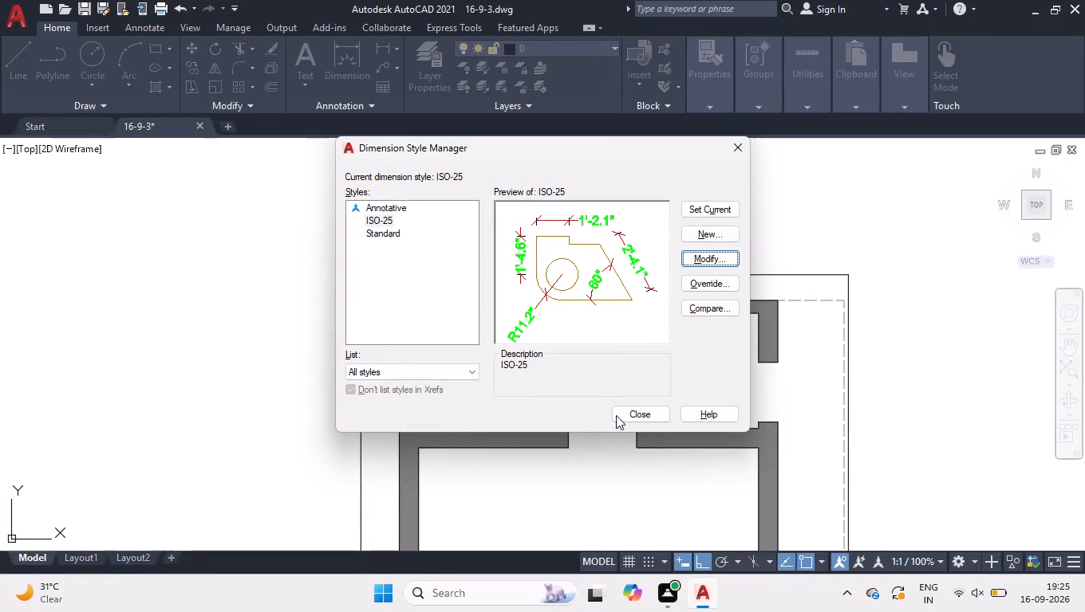
click(616, 414)
Add a vertical linear dimension for the gap between the building's north wall and the plot's north boundary.
text(DLI)
key(Return)
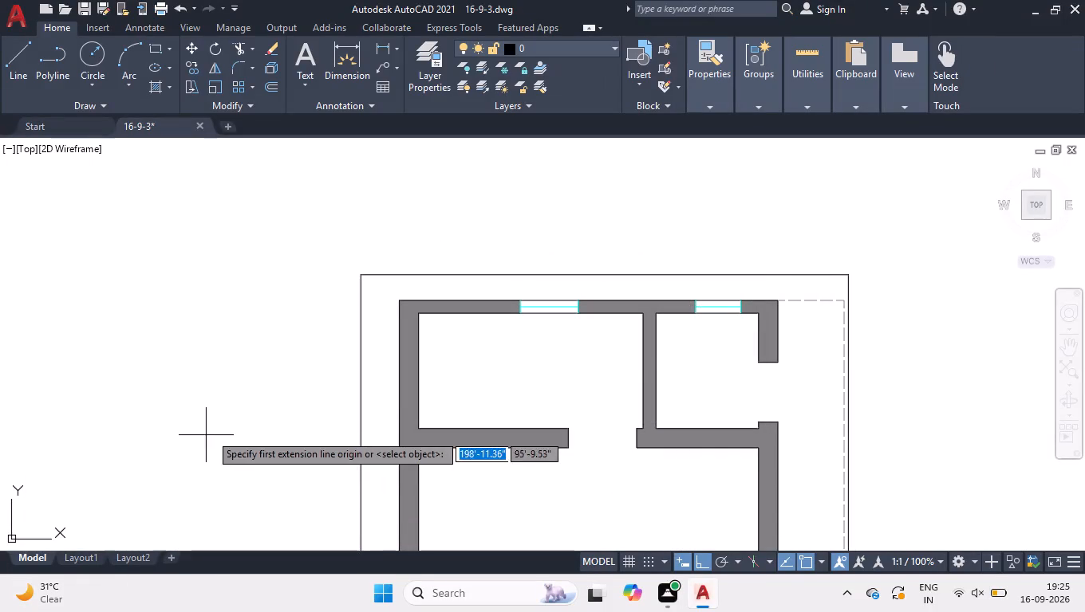
scroll(402, 277, up, 2)
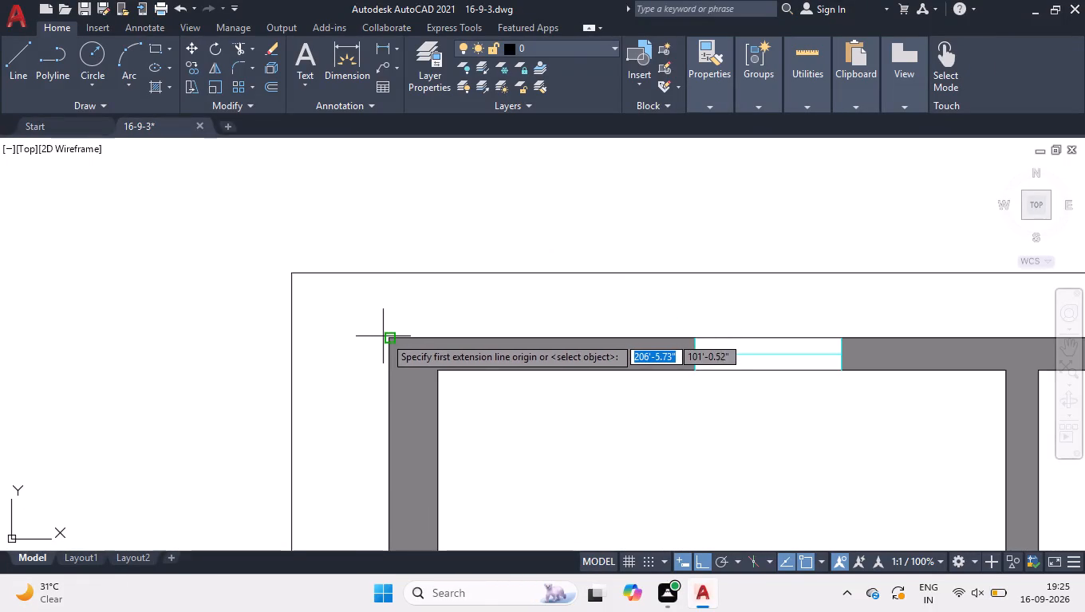
click(389, 336)
click(388, 272)
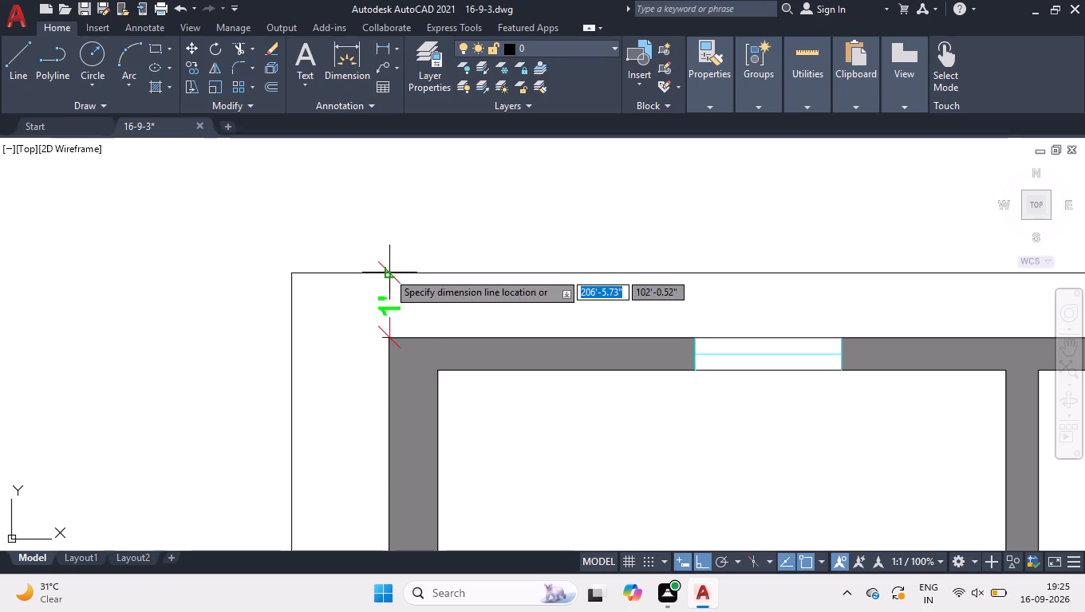
click(471, 317)
Add a horizontal linear dimension north of the plot for the gap between its west boundary and the building's west wall.
scroll(350, 290, down, 1)
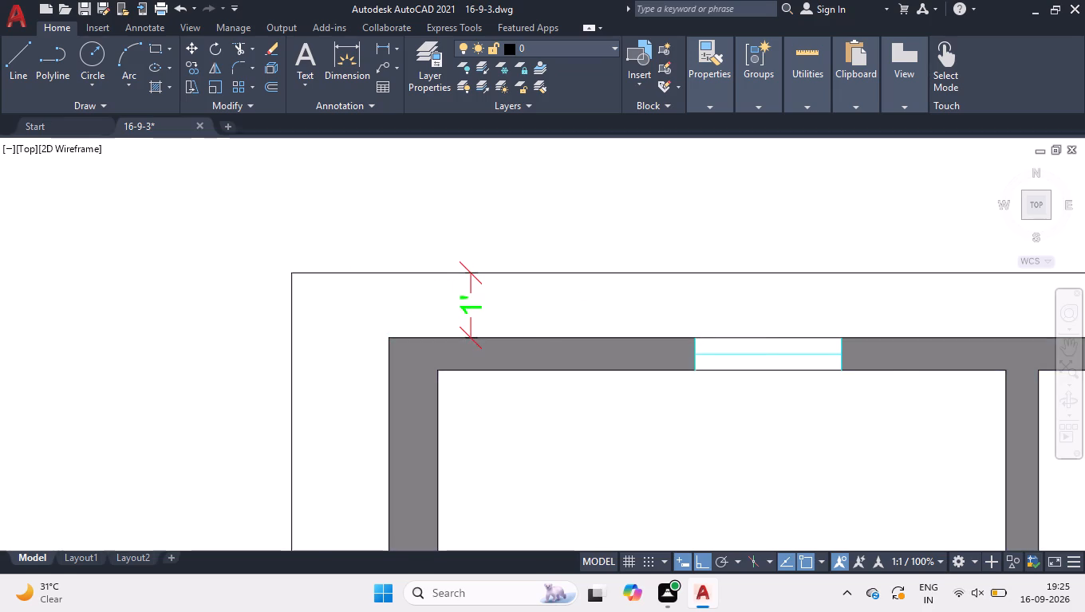
key(space)
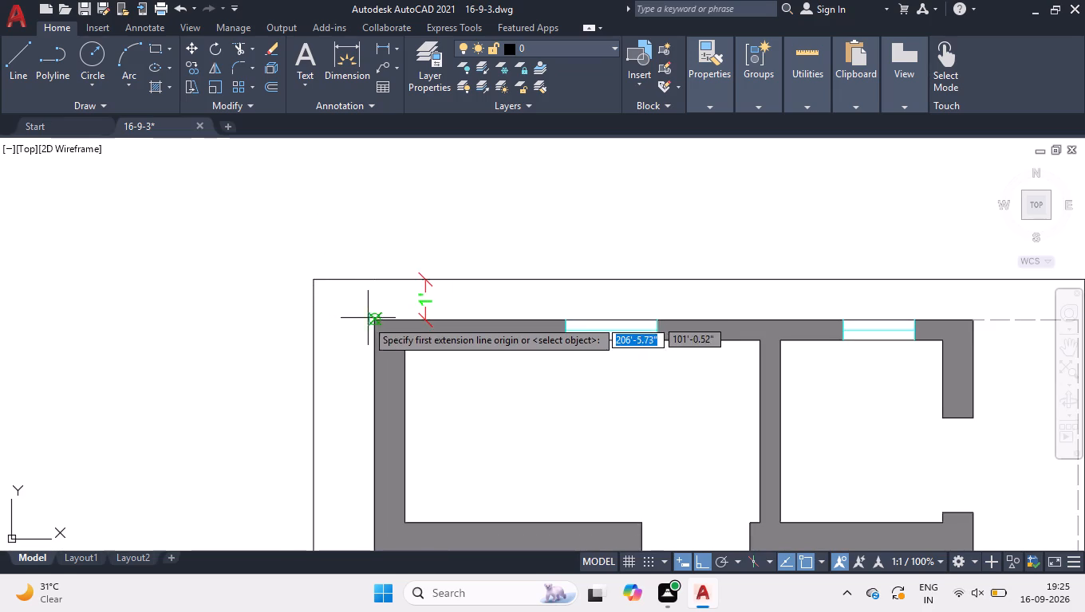
click(315, 280)
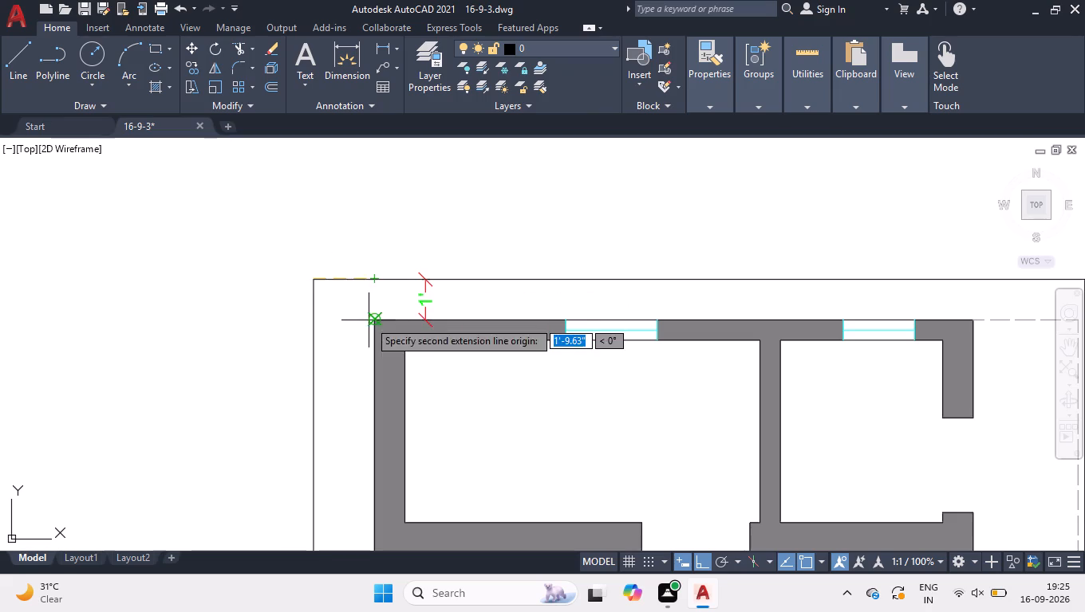
click(373, 257)
click(371, 250)
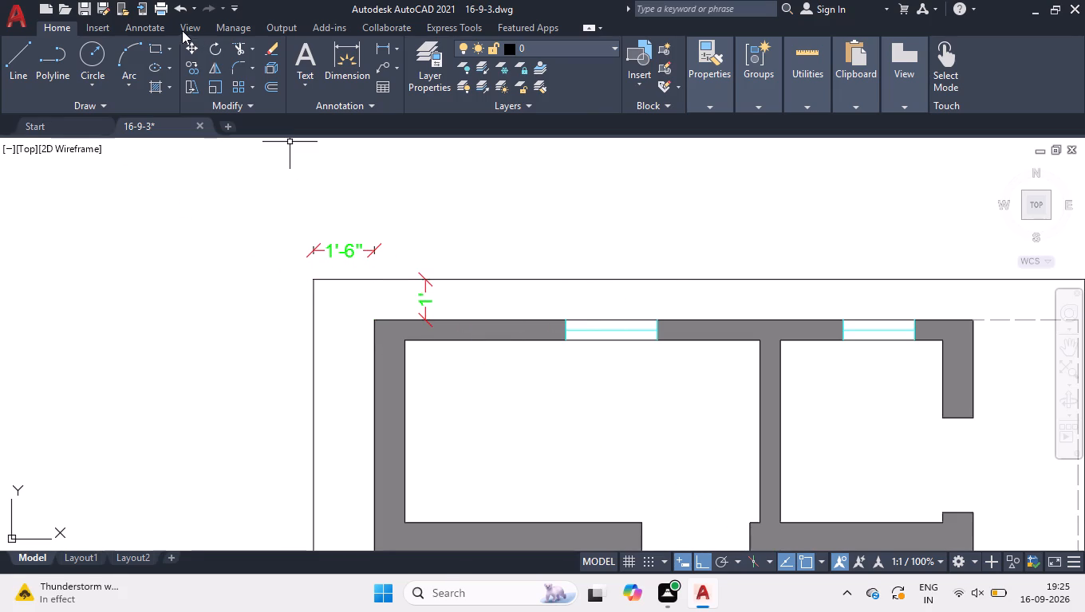
Continue the horizontal dimension across the building's full width and on to the plot's east boundary.
click(166, 32)
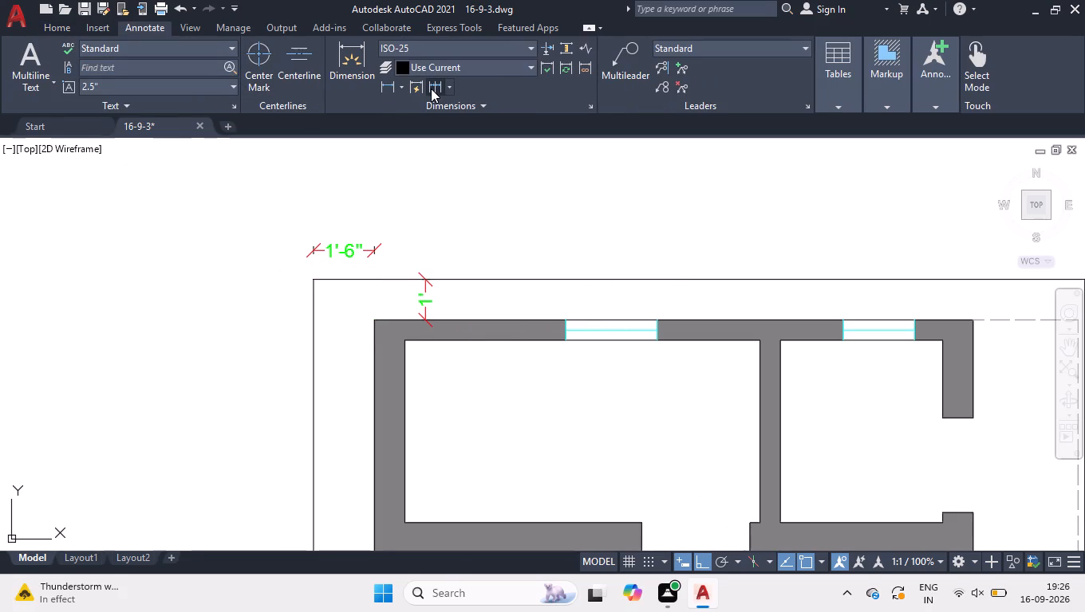
click(431, 88)
scroll(386, 133, down, 3)
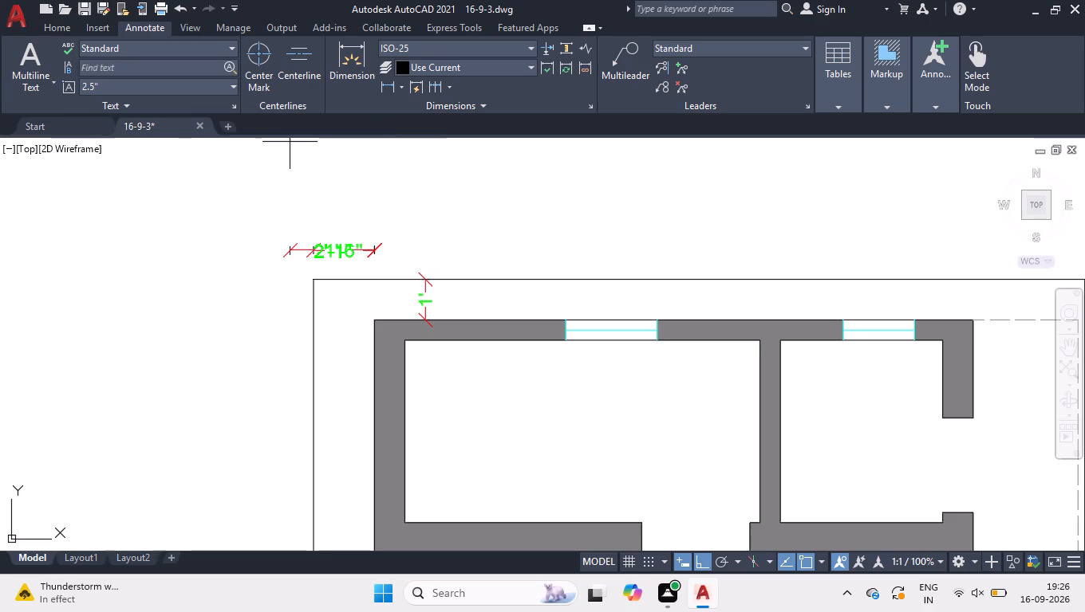
scroll(373, 247, down, 1)
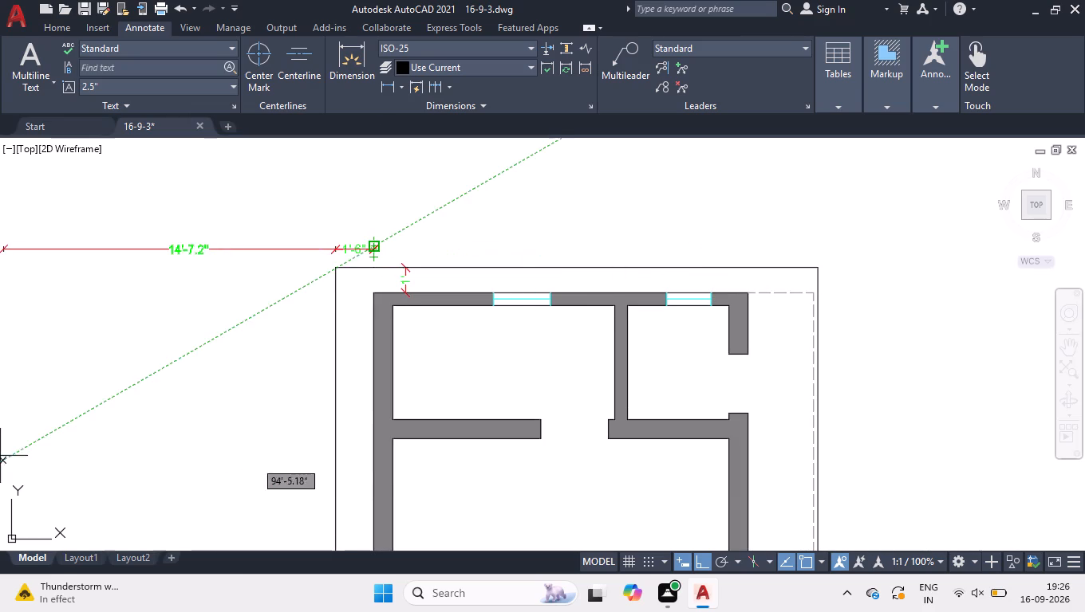
scroll(582, 355, down, 2)
scroll(666, 327, up, 2)
scroll(597, 335, up, 2)
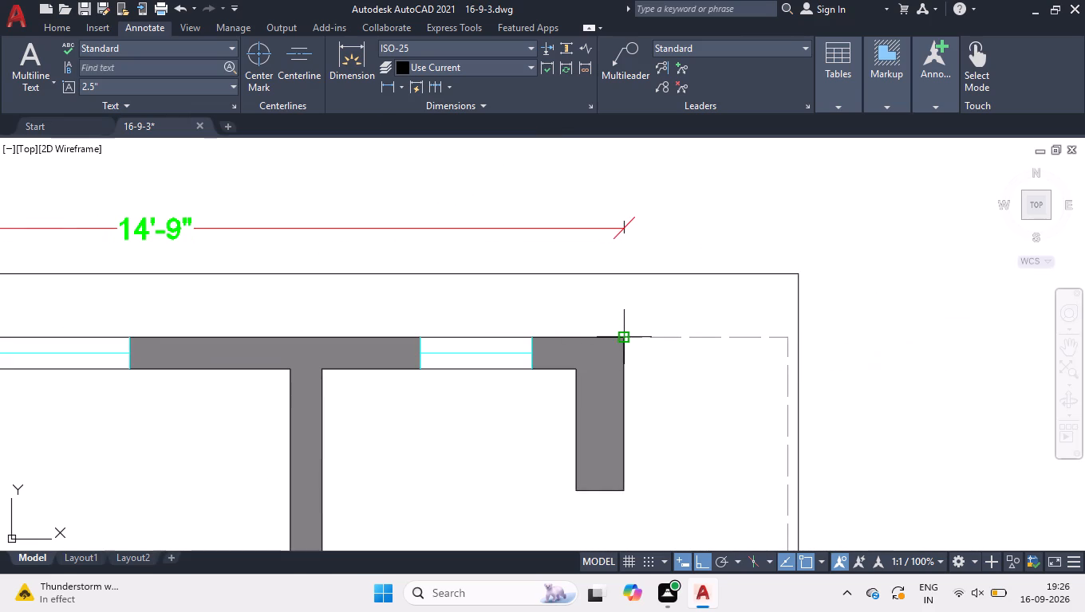
click(631, 263)
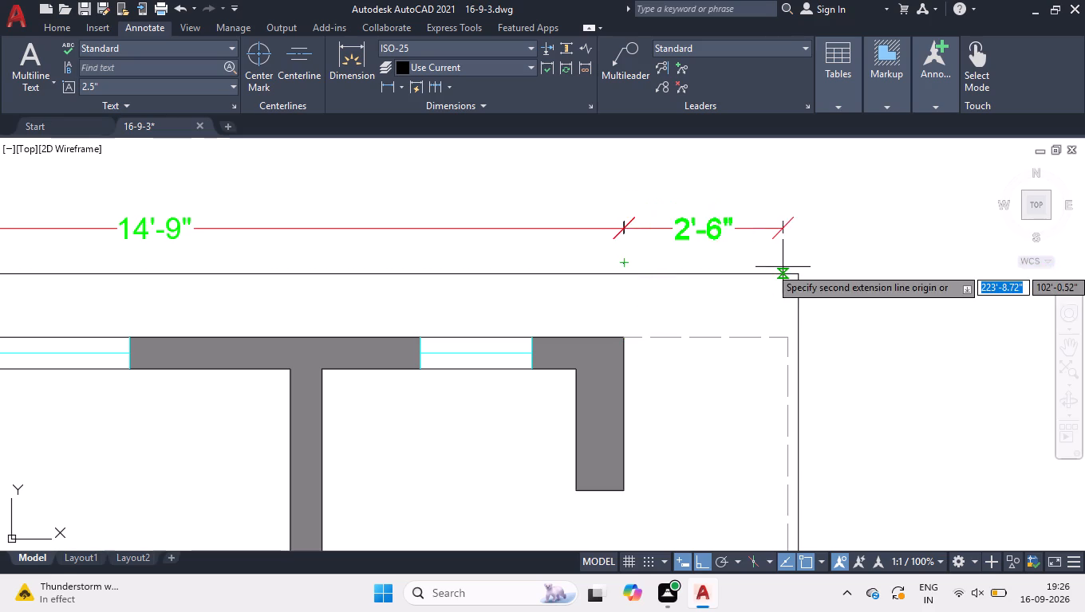
click(794, 273)
key(space)
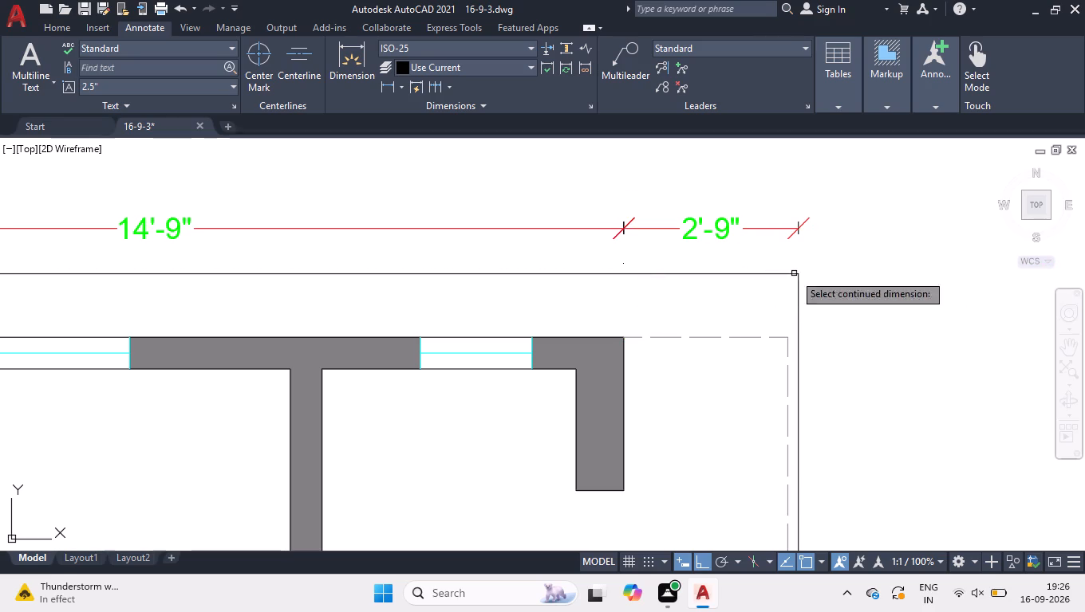
key(space)
Add an overall linear dimension of the plot's width above the chained dimensions north of the plot.
scroll(758, 233, down, 3)
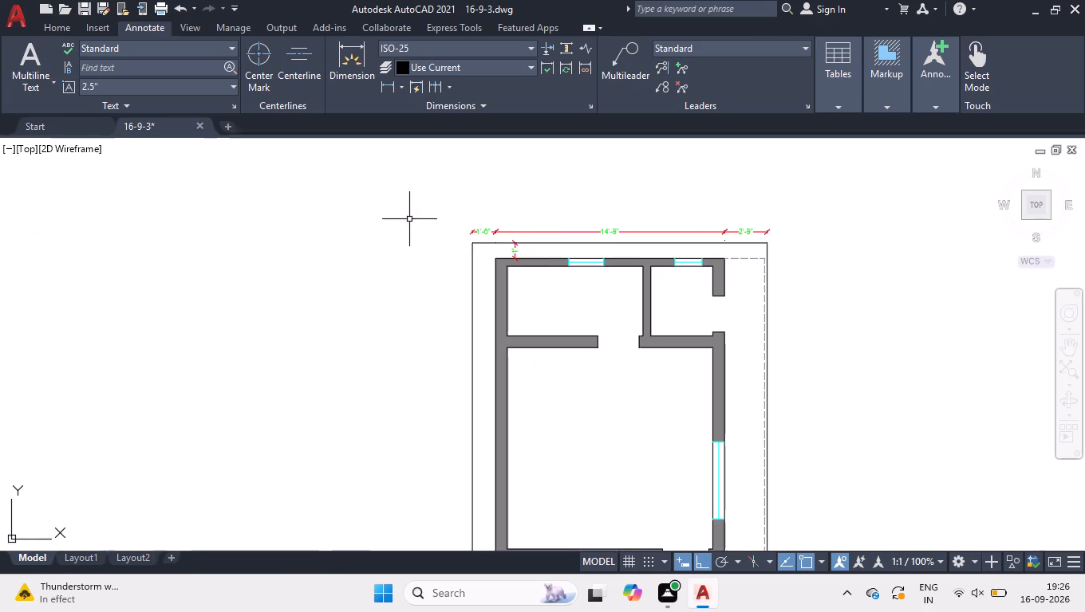
click(392, 90)
scroll(474, 209, up, 2)
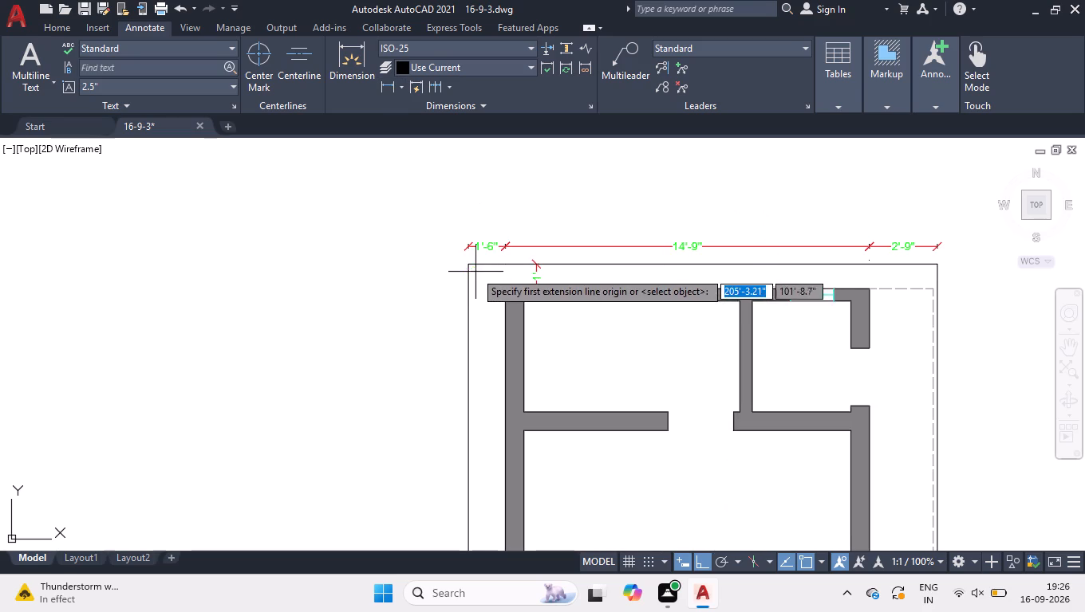
click(466, 265)
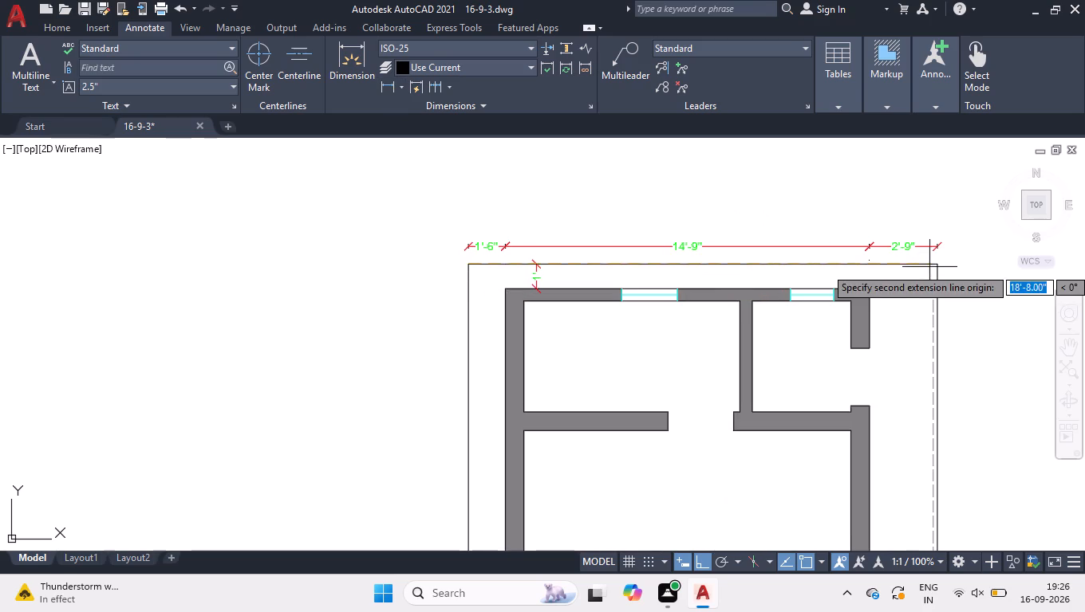
click(935, 266)
click(935, 221)
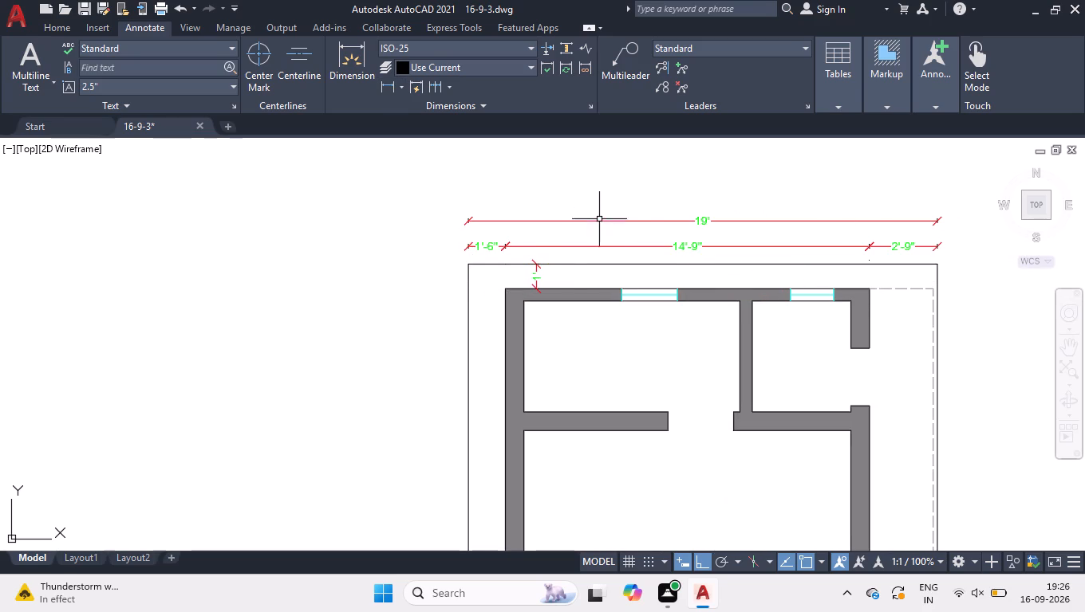
Add a vertical 6' linear dimension southward from the plot's northwest corner, placed just west of the boundary.
click(388, 88)
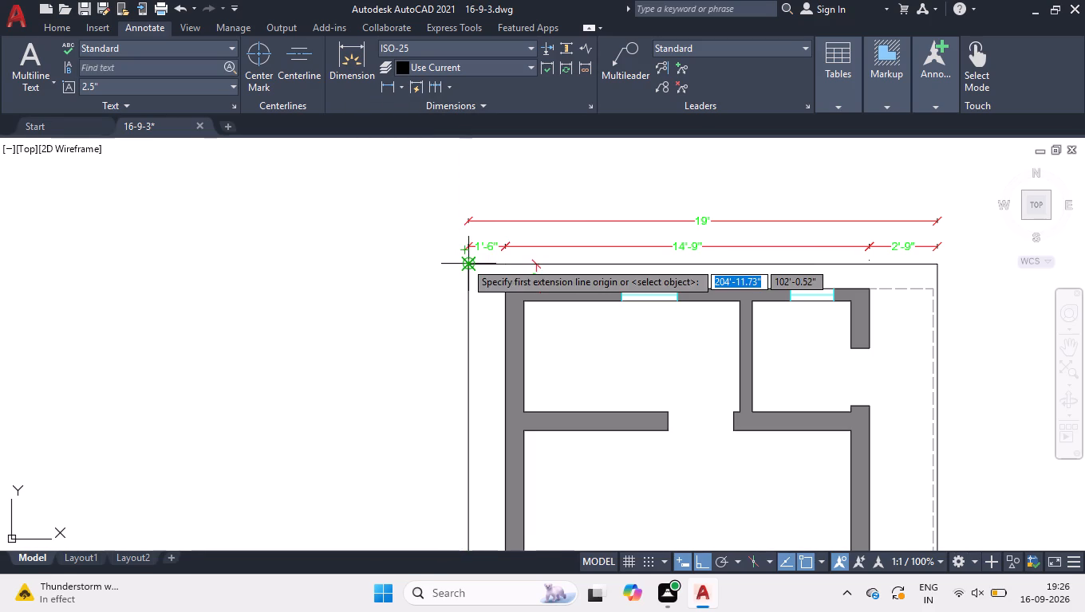
click(465, 261)
text(6')
key(Return)
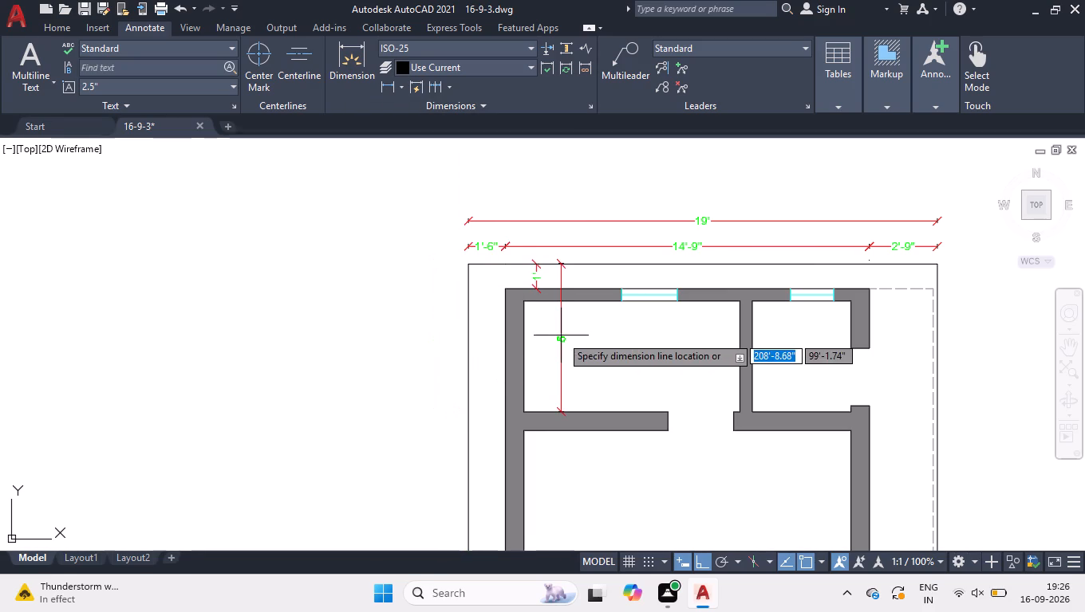
scroll(562, 335, up, 2)
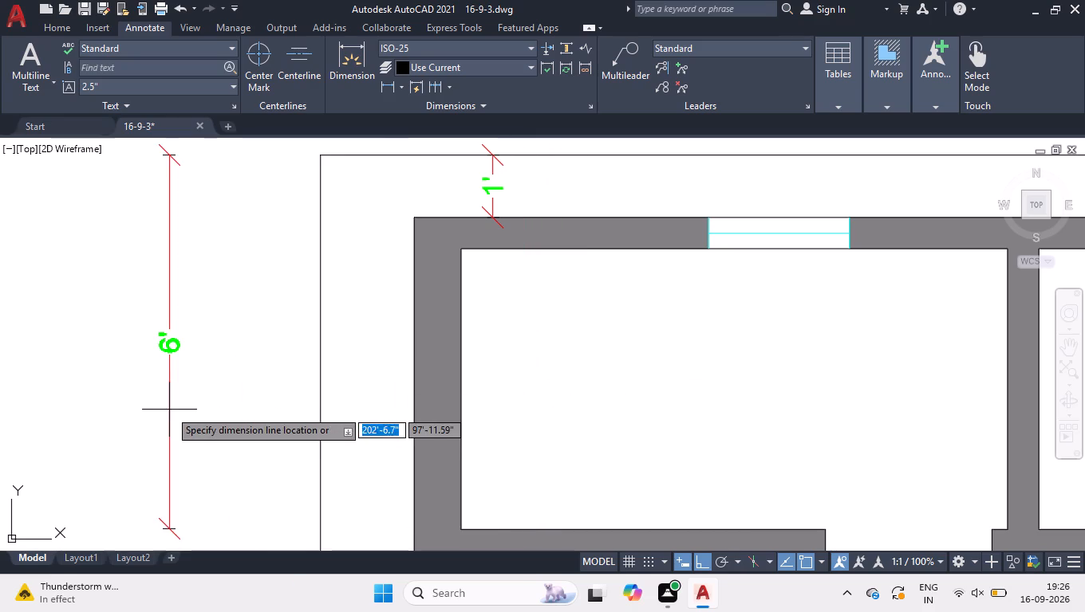
click(266, 432)
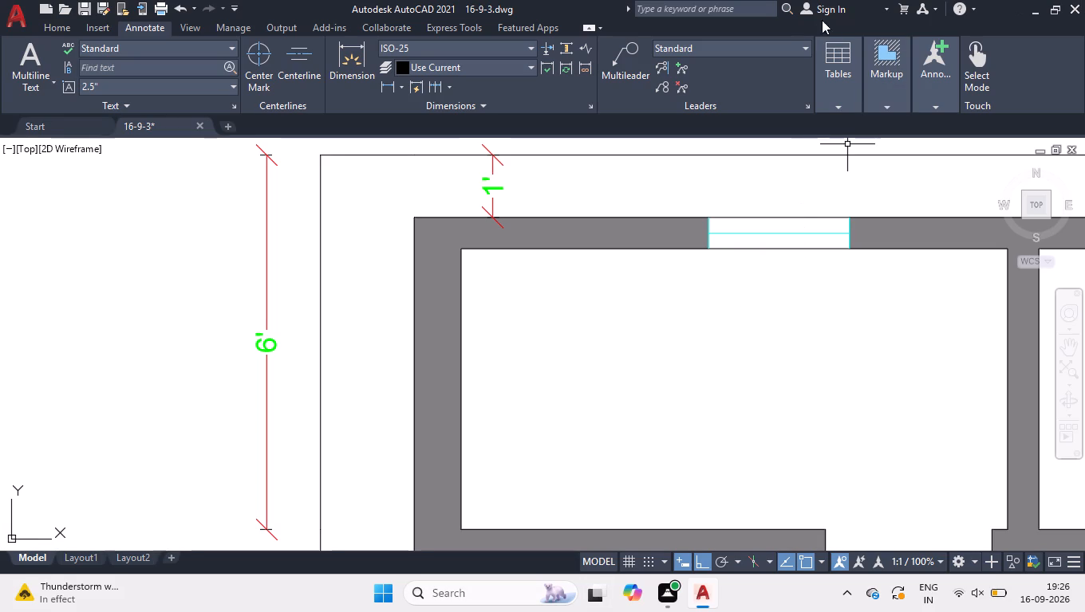
Continue the vertical dimension down to the building's south wall face and on to the plot's south boundary.
click(428, 84)
scroll(444, 152, down, 6)
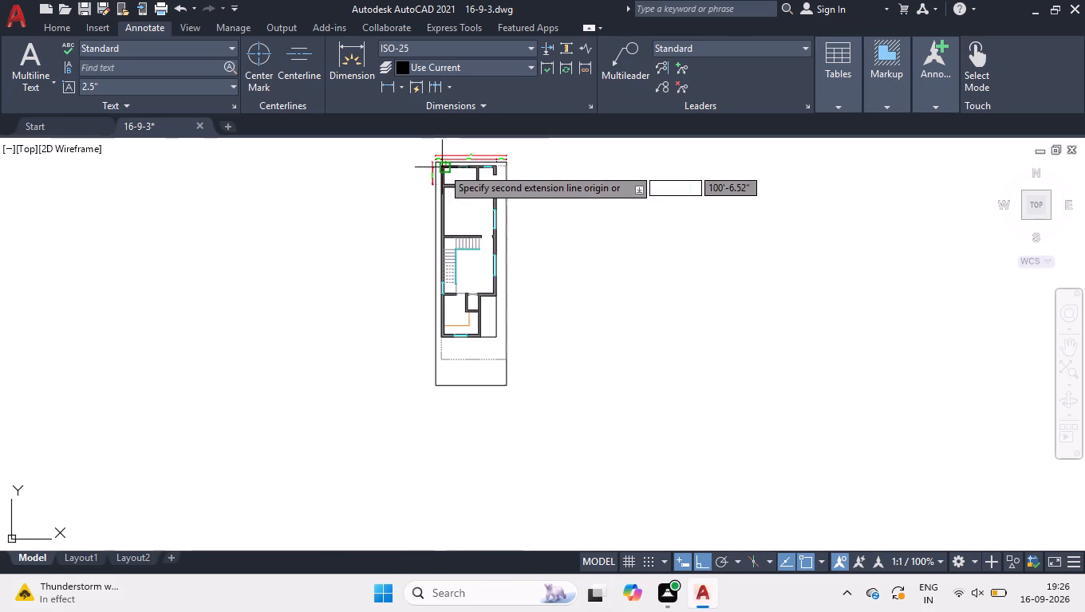
scroll(416, 335, up, 6)
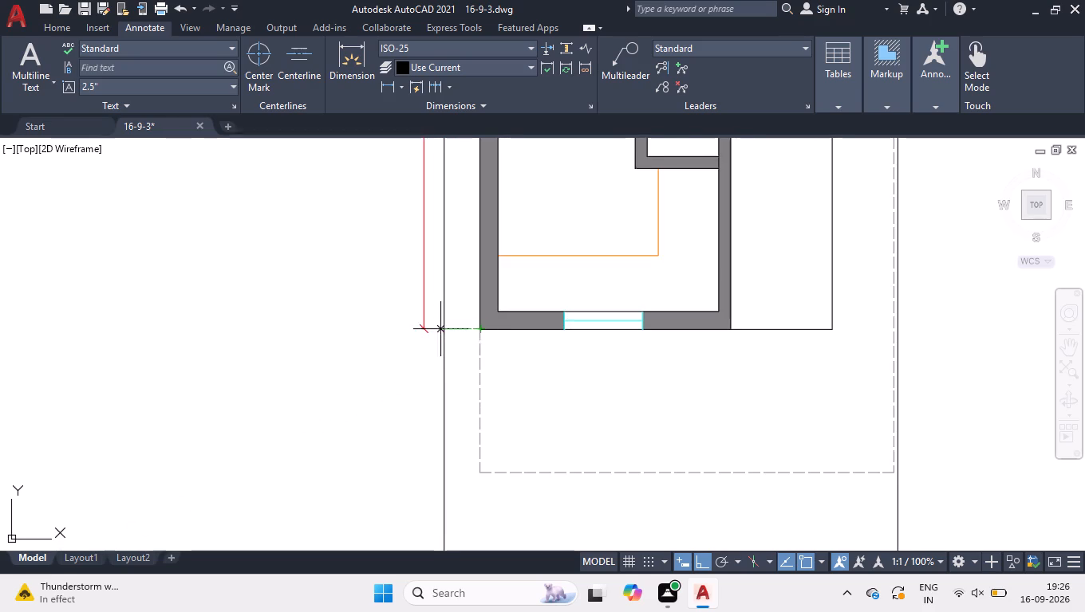
click(396, 326)
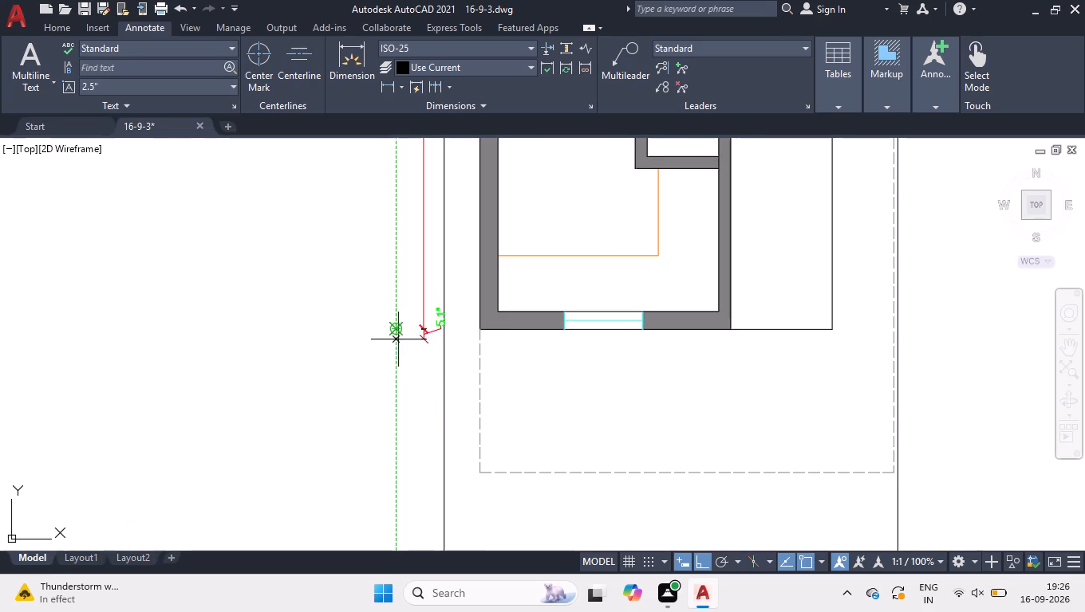
scroll(401, 436, down, 3)
scroll(412, 525, up, 3)
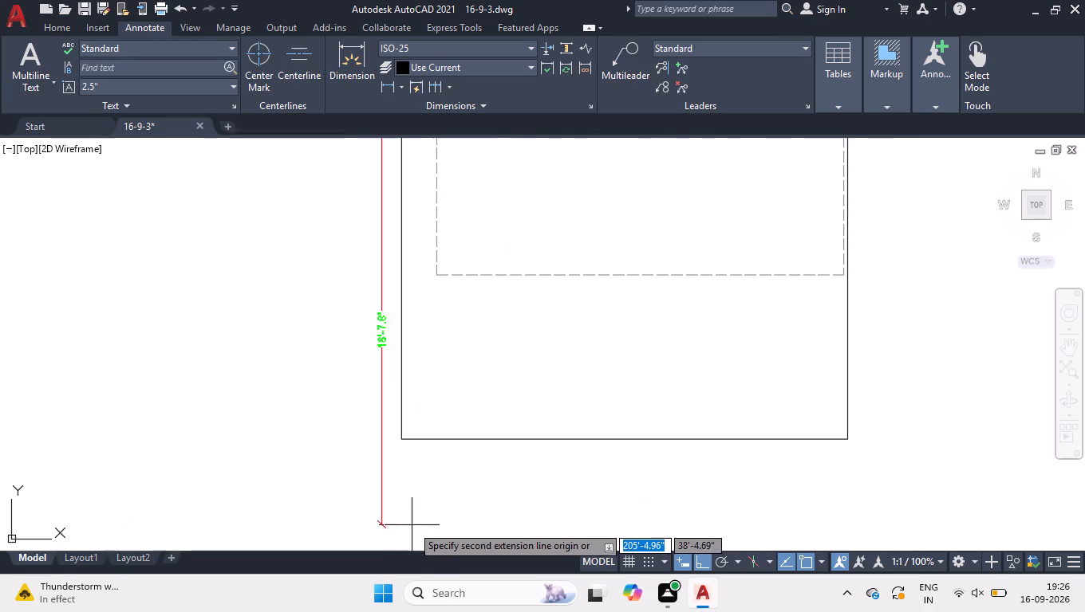
click(399, 440)
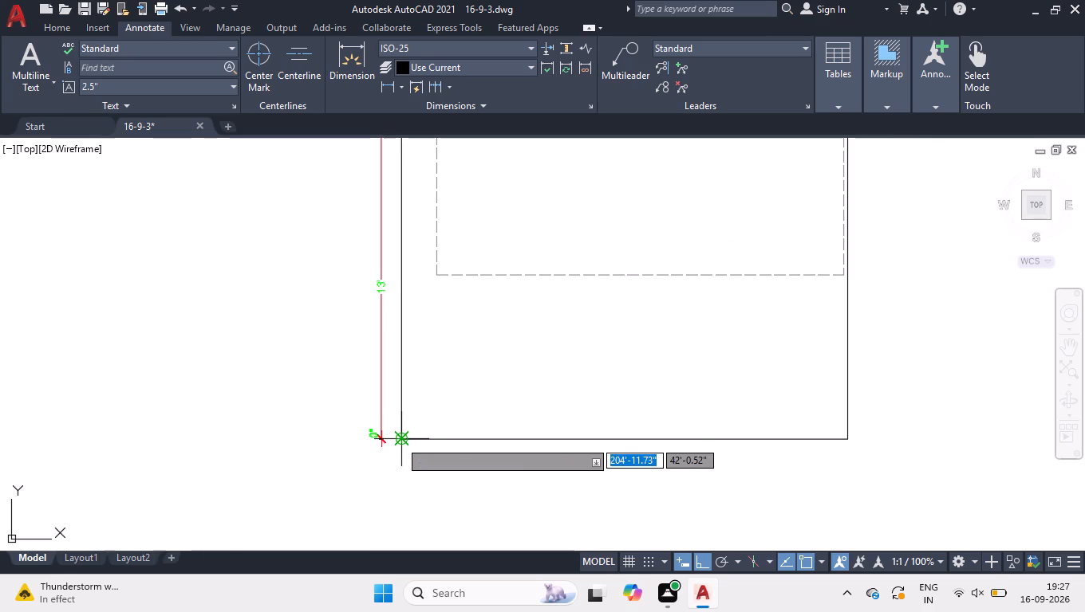
key(space)
scroll(399, 440, down, 3)
key(space)
scroll(404, 410, up, 3)
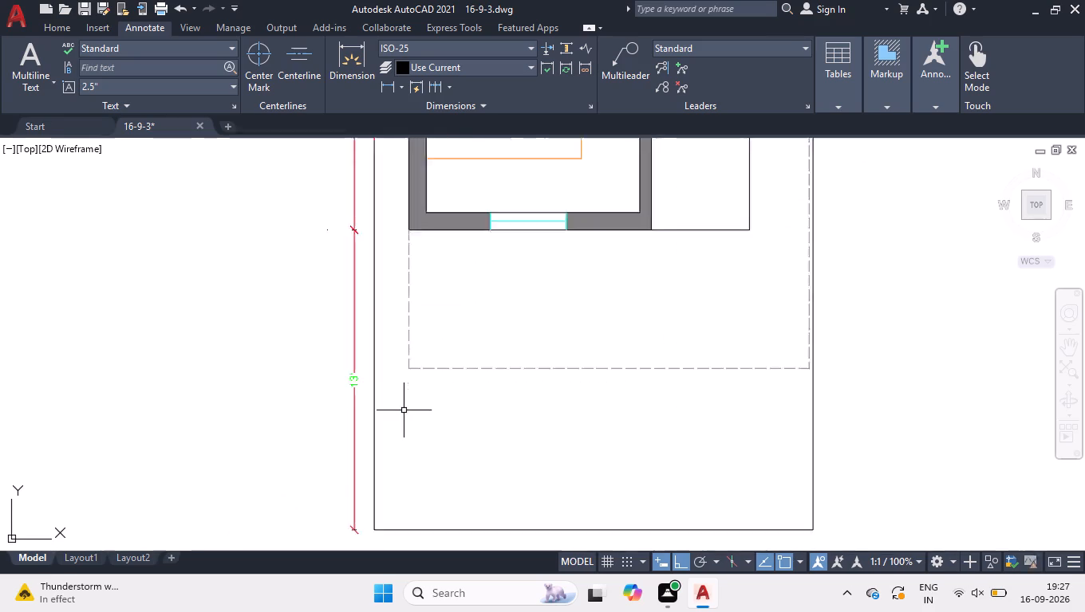
Move the upper extension origin of the 13' vertical dimension onto the plot's west boundary, level with the building's south wall face.
click(356, 284)
scroll(365, 225, up, 3)
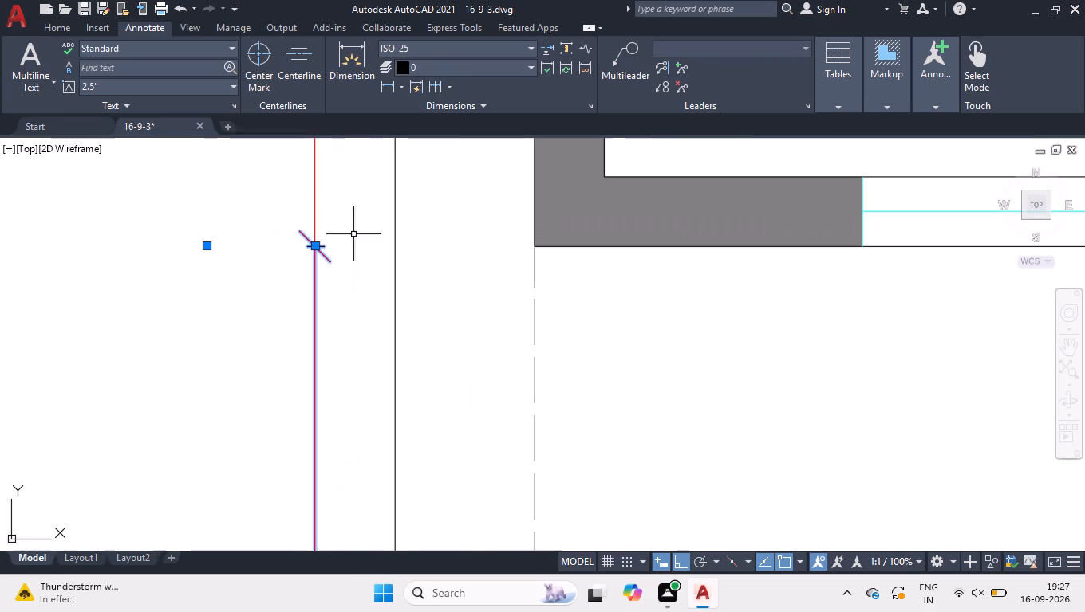
click(204, 246)
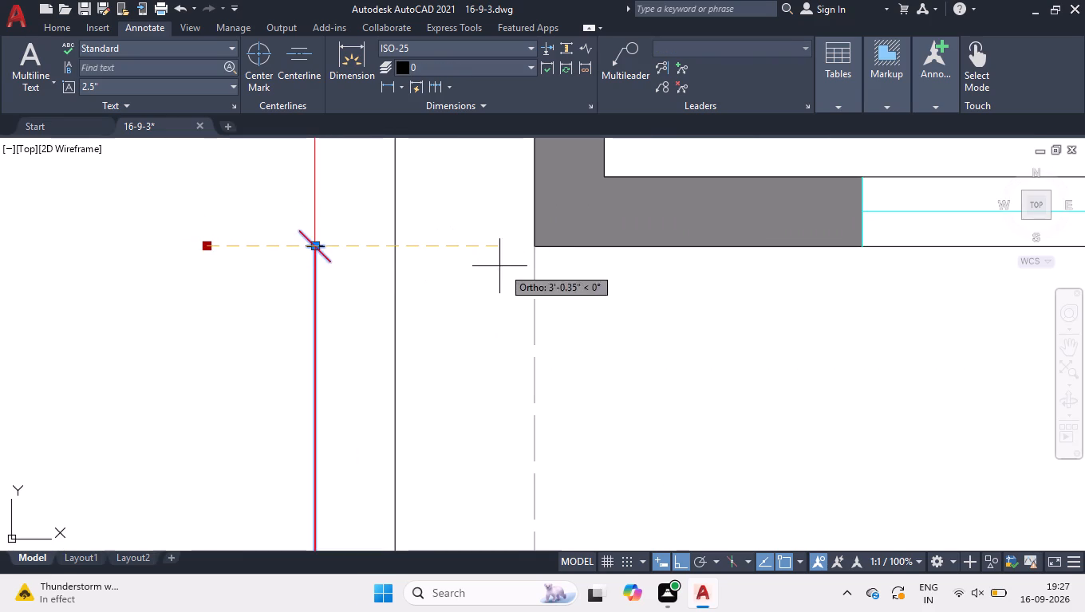
click(532, 244)
scroll(468, 245, down, 3)
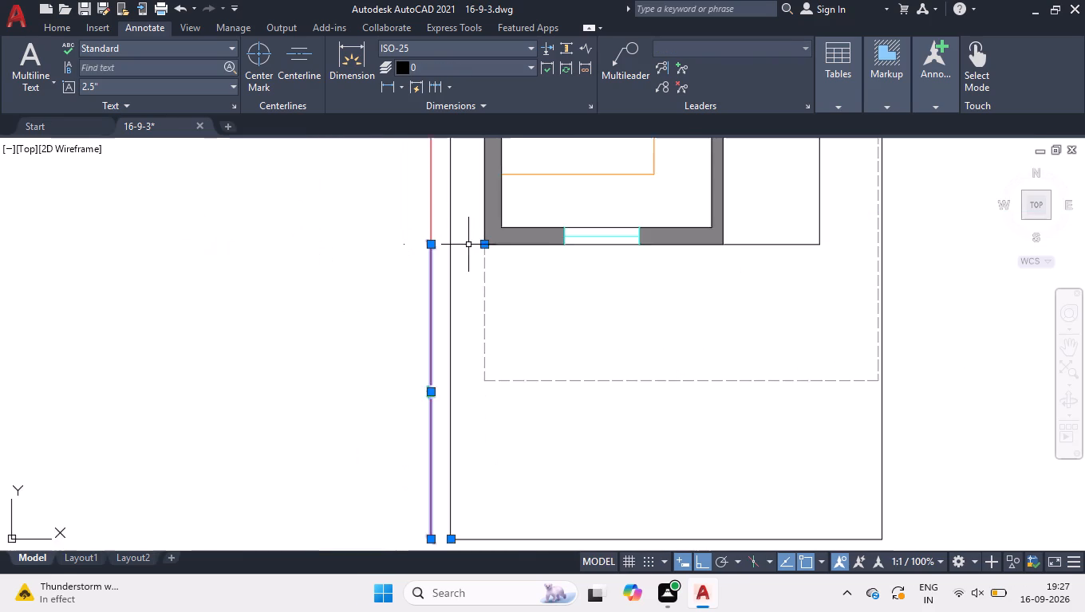
scroll(468, 245, down, 2)
scroll(468, 244, up, 5)
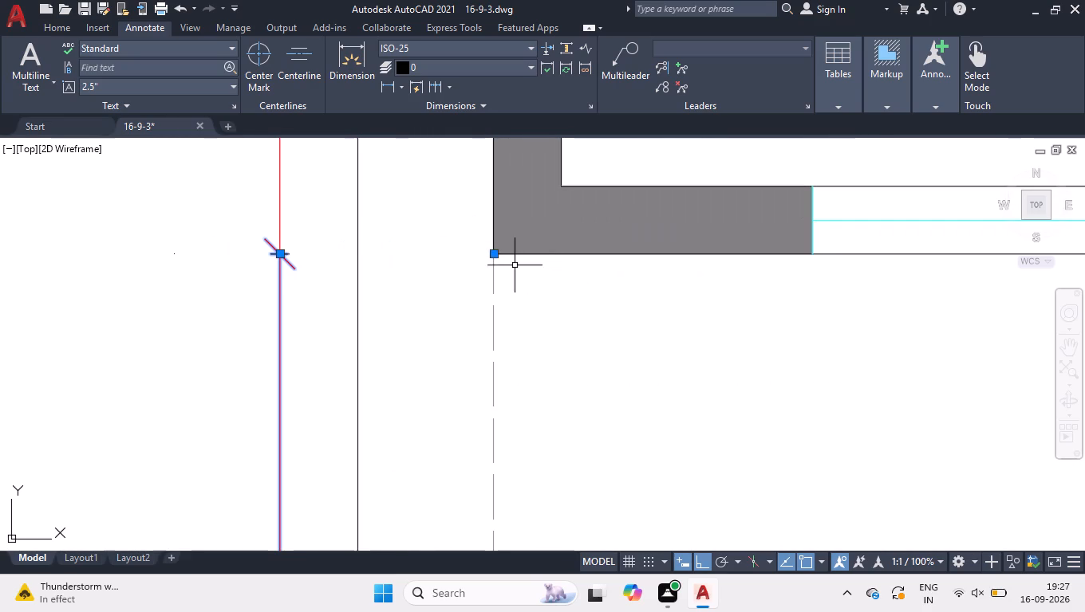
click(495, 254)
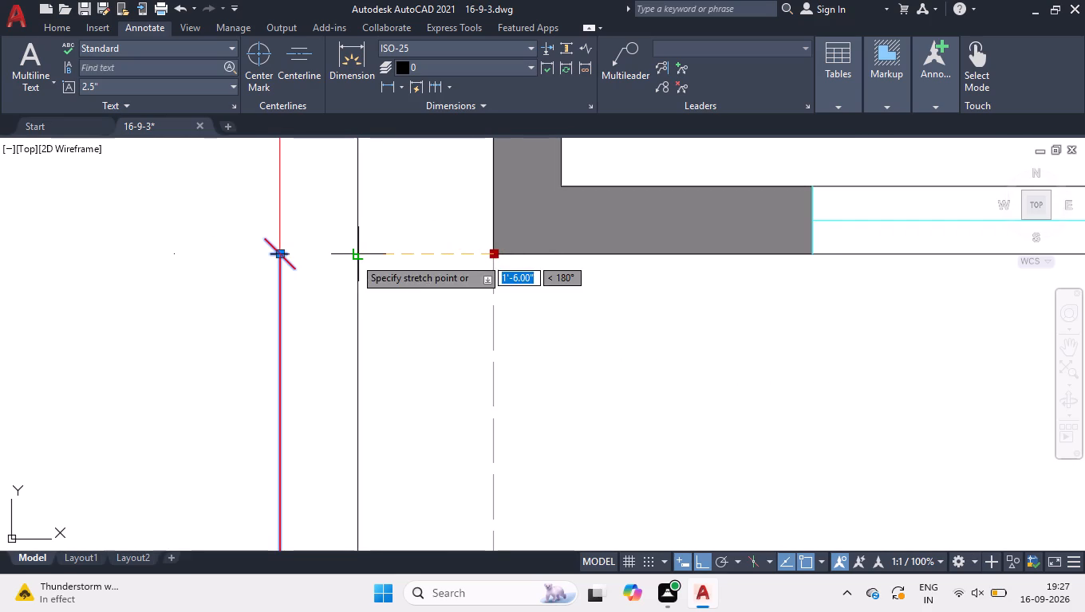
click(354, 257)
right_click(391, 269)
click(455, 445)
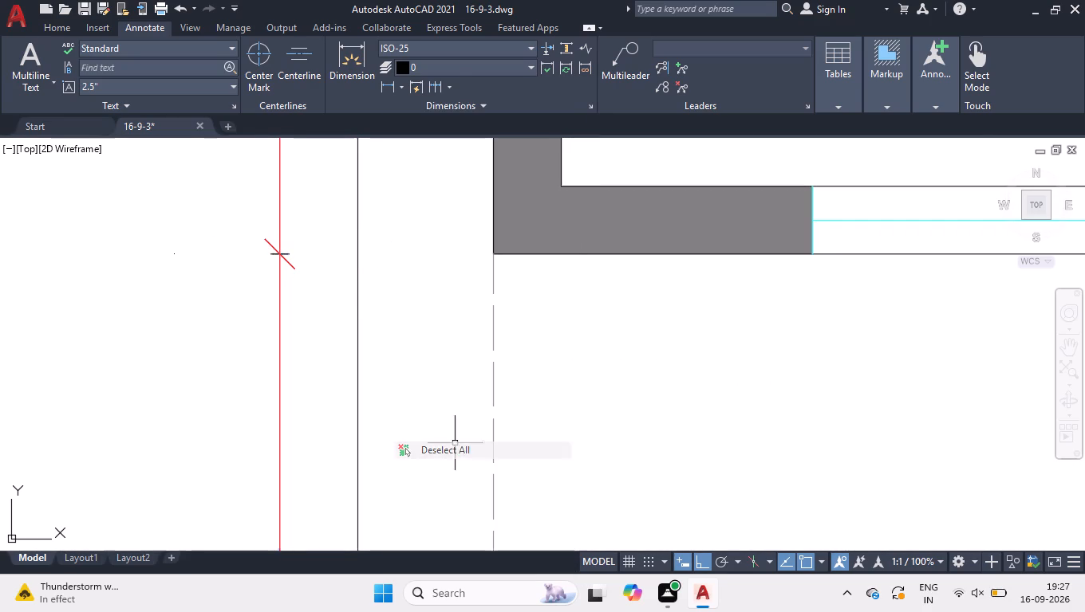
Examine the values of the lower and middle vertical dimensions along the plot's west side.
scroll(441, 354, down, 6)
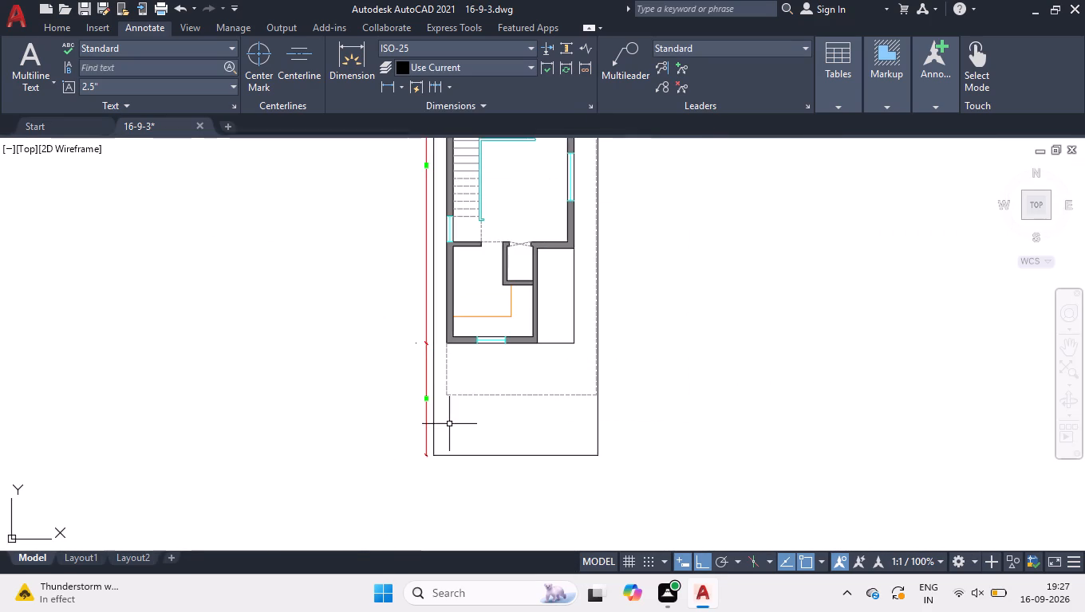
scroll(432, 410, up, 6)
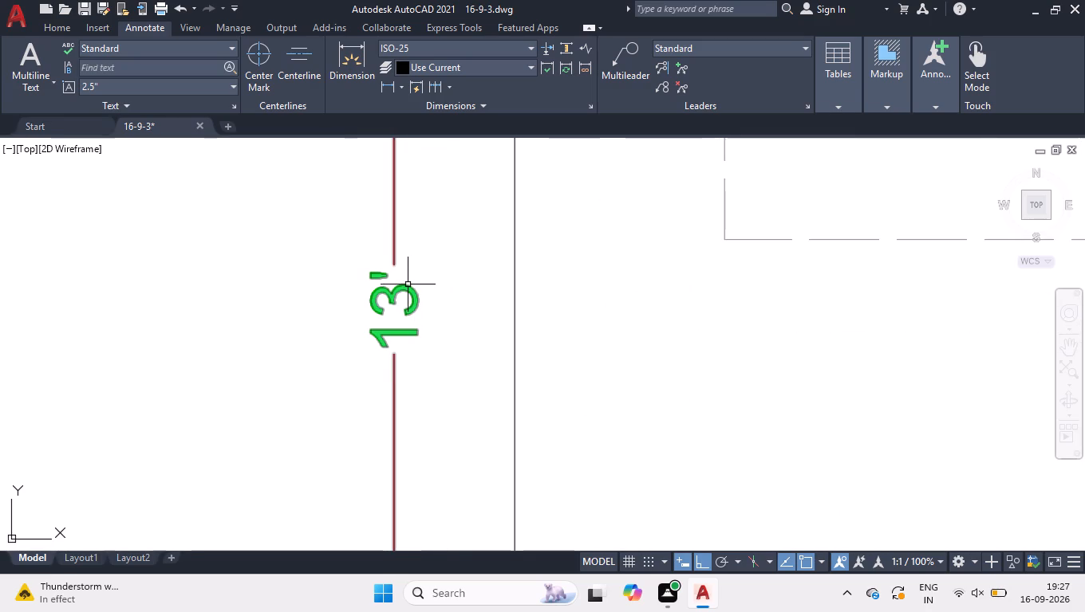
scroll(408, 284, down, 3)
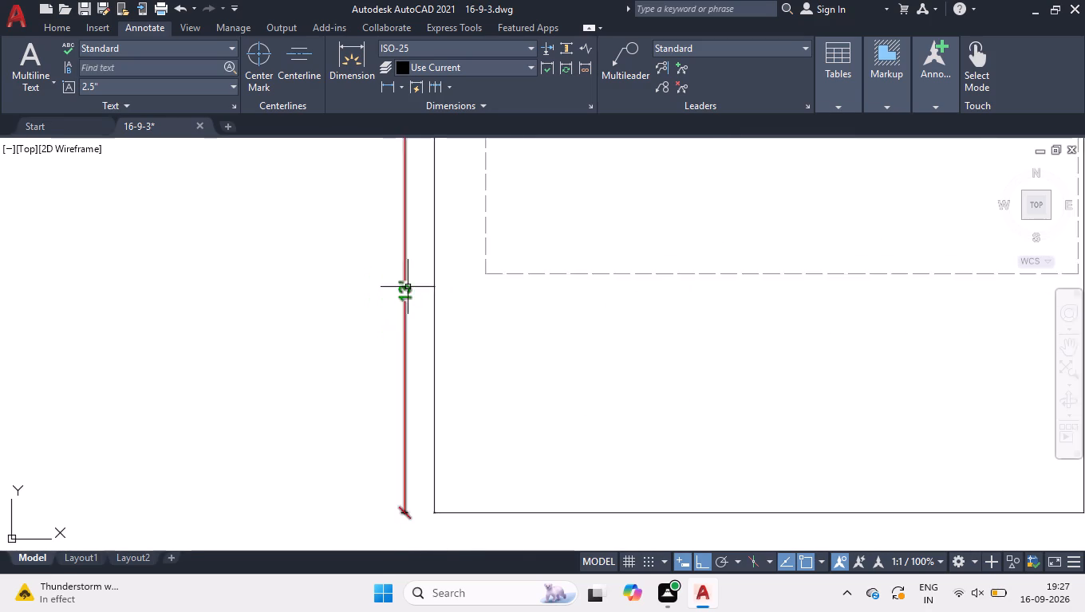
scroll(420, 329, down, 3)
scroll(428, 257, down, 1)
scroll(444, 147, up, 4)
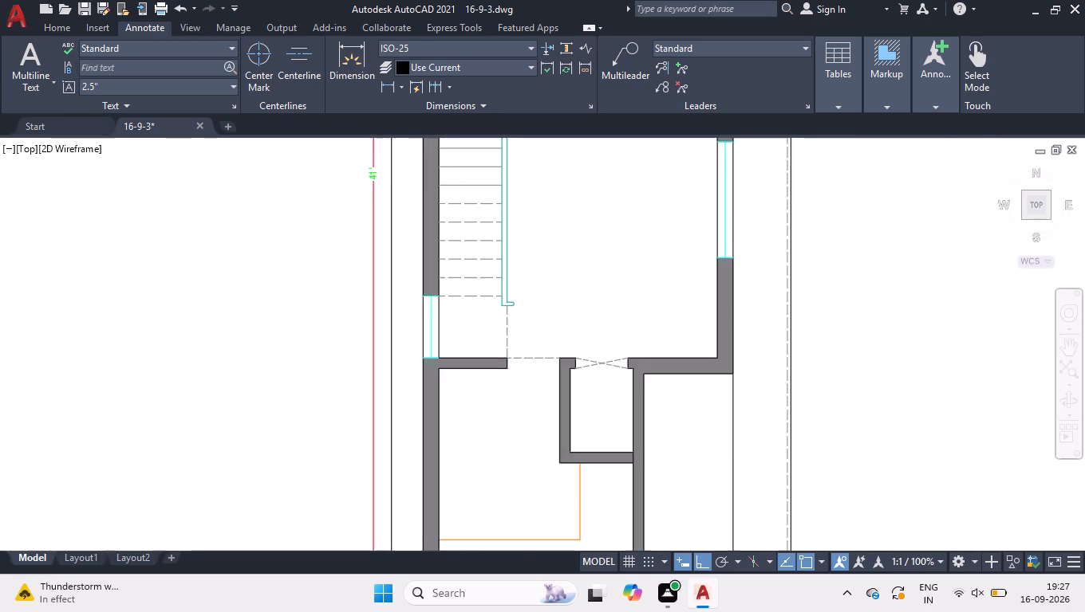
scroll(364, 153, up, 4)
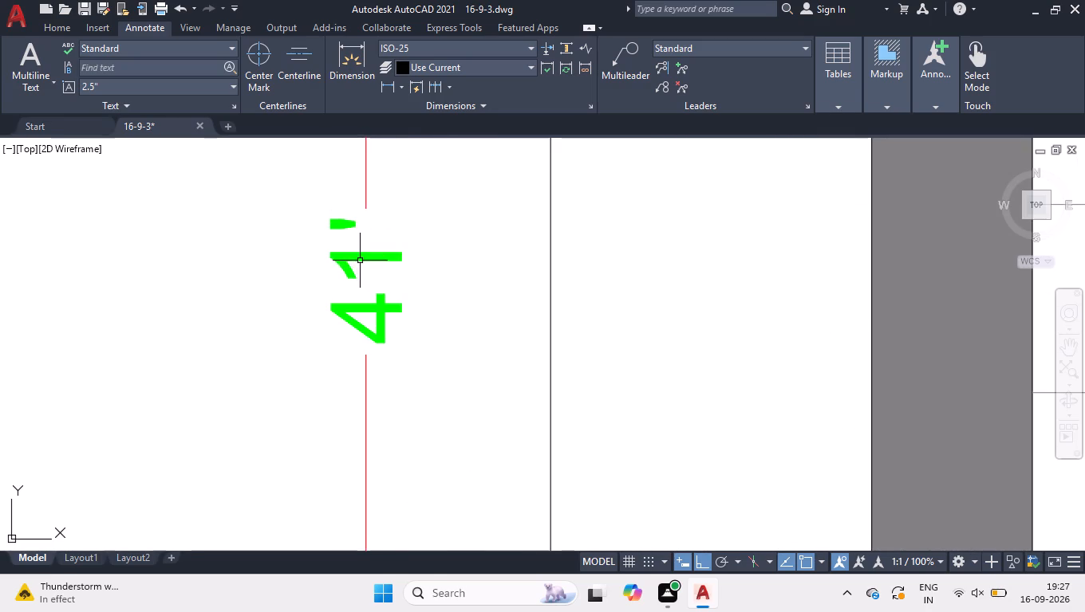
scroll(436, 269, down, 8)
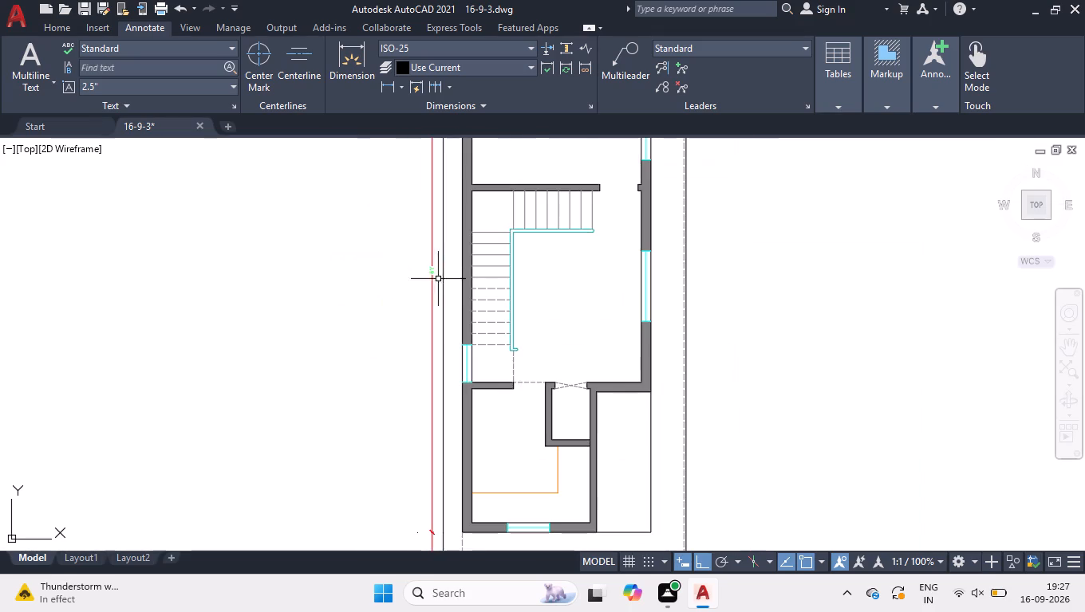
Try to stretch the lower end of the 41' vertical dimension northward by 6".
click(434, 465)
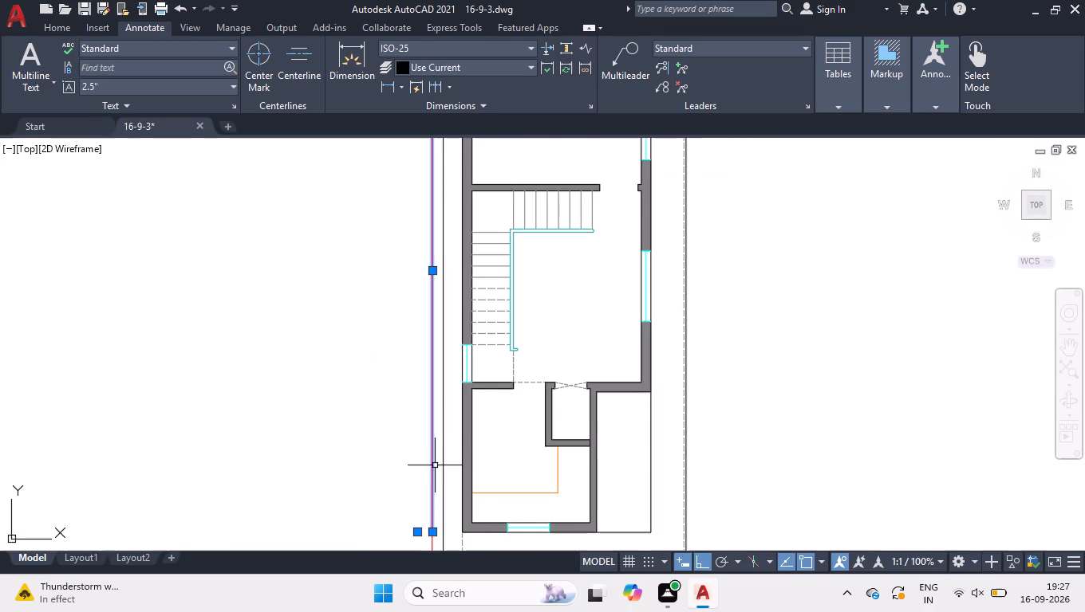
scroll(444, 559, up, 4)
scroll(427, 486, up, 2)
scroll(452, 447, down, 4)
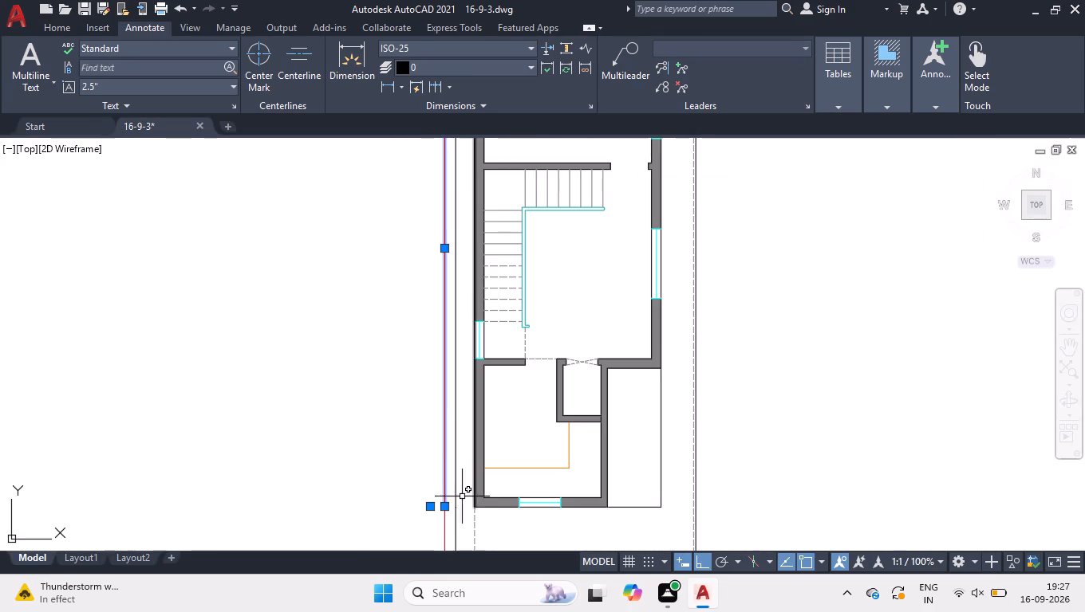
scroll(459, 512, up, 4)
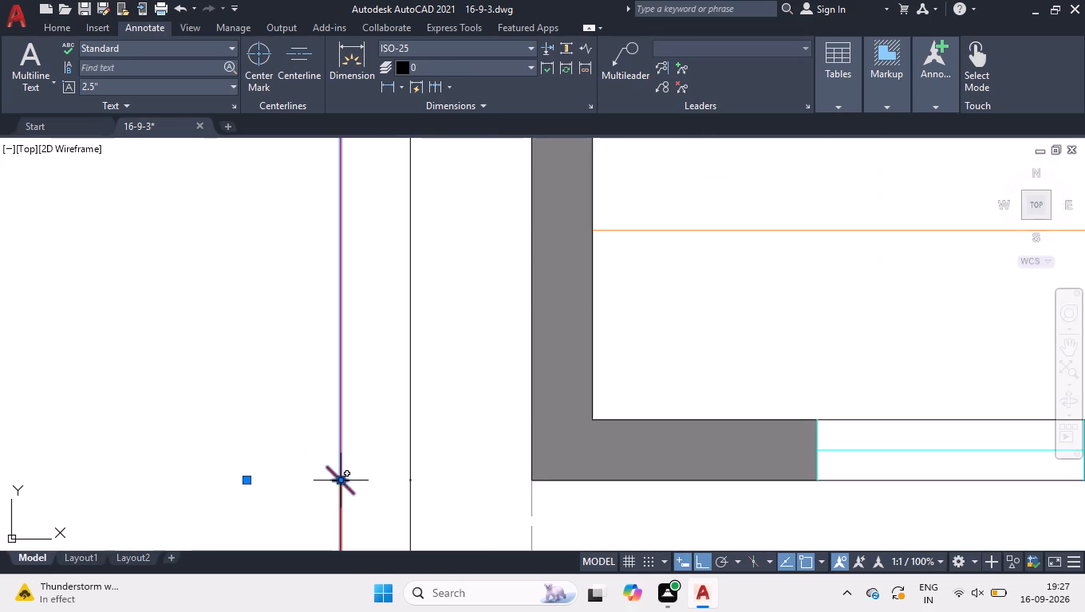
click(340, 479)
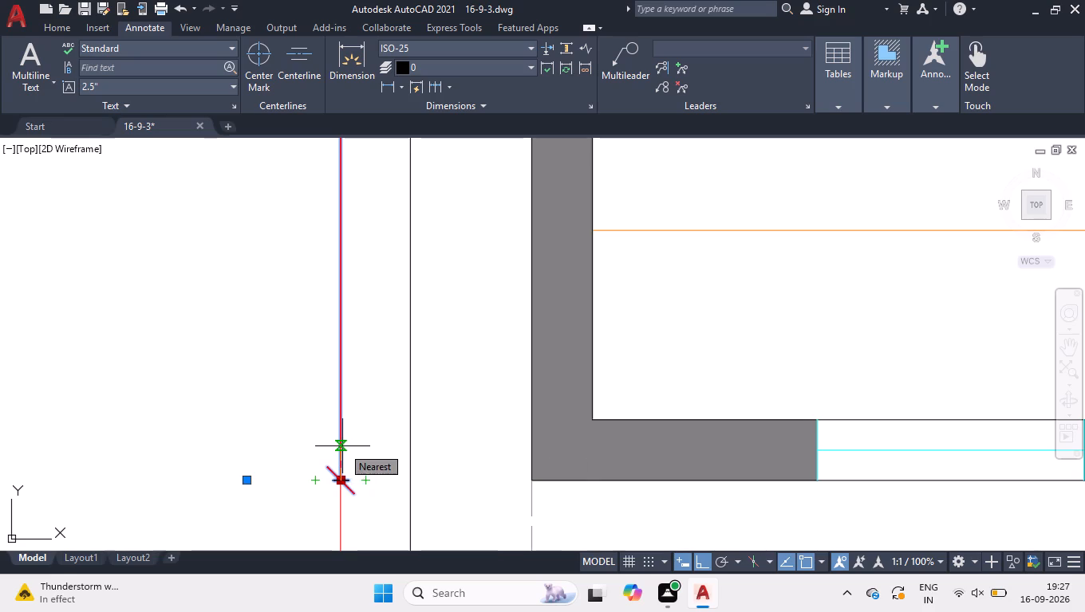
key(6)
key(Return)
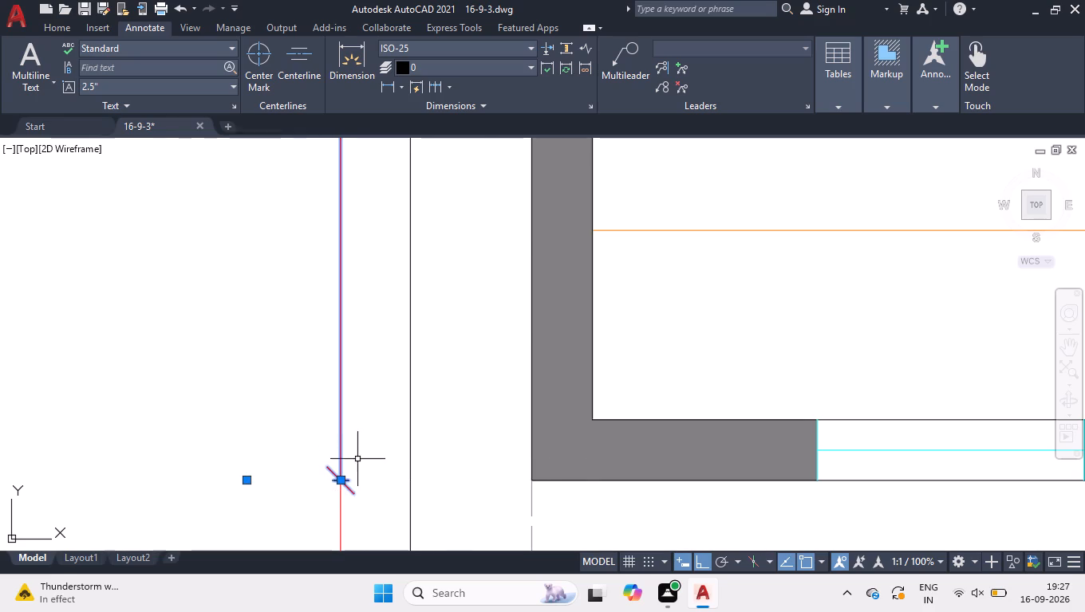
Override the text of the 41' vertical dimension west of the plot with 40'-6".
scroll(369, 477, down, 7)
scroll(366, 393, up, 6)
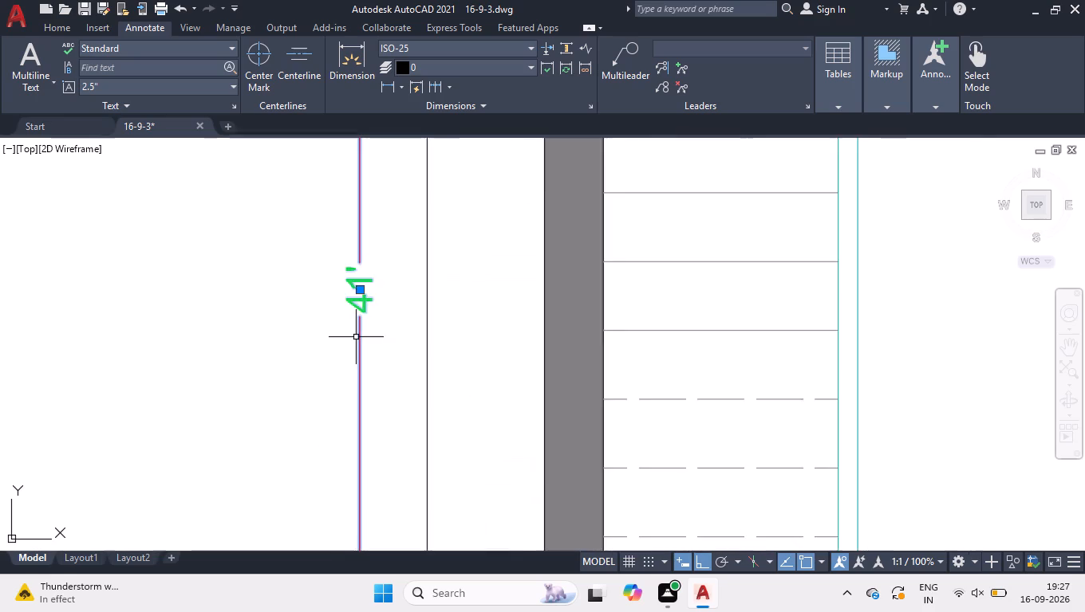
scroll(356, 337, up, 2)
right_click(356, 336)
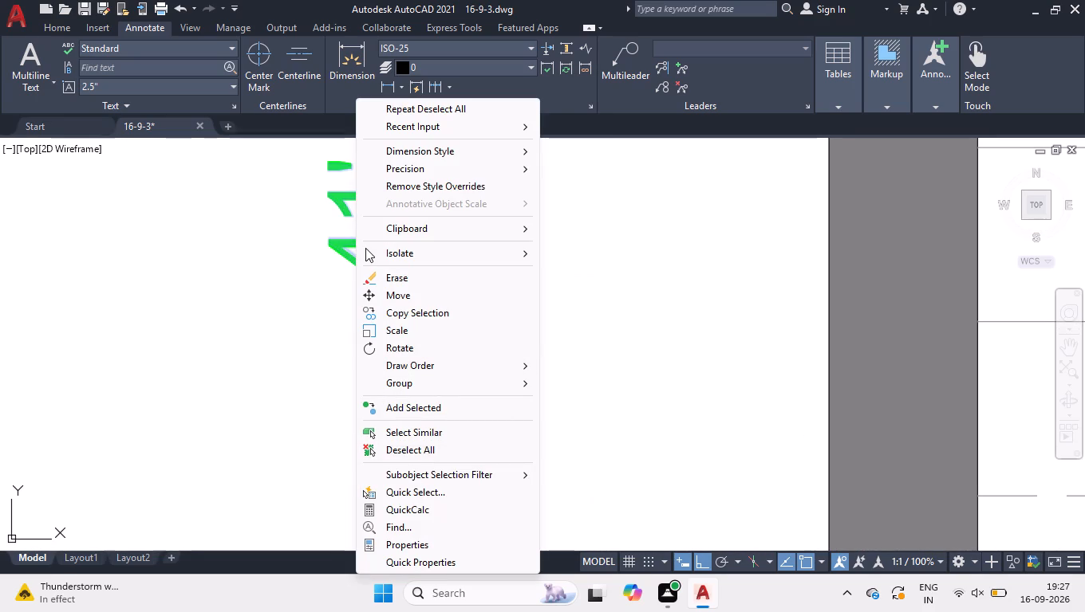
click(254, 261)
click(306, 233)
double_click(353, 240)
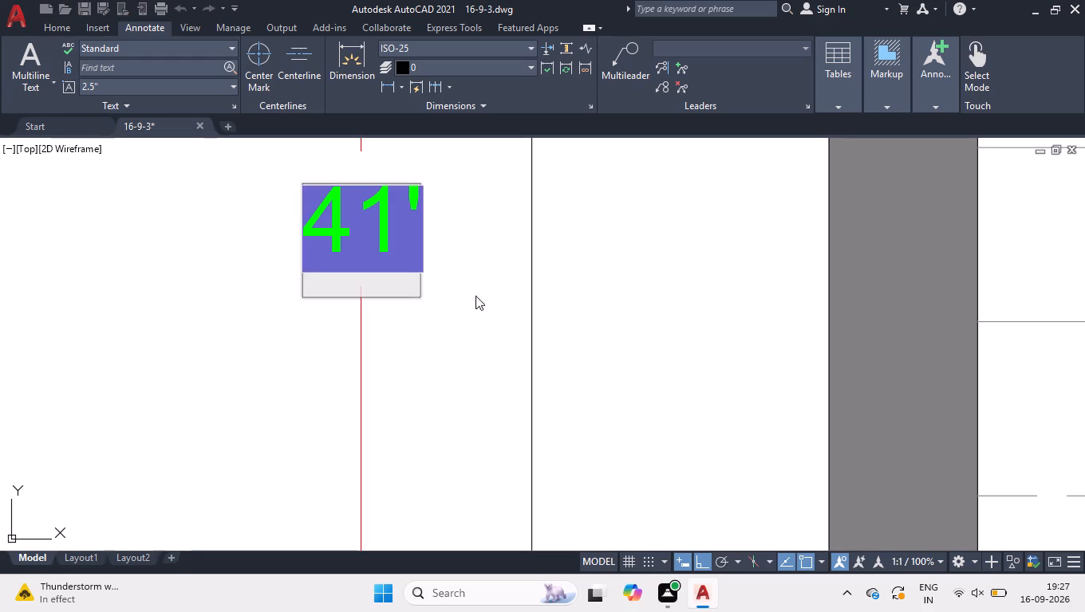
click(366, 225)
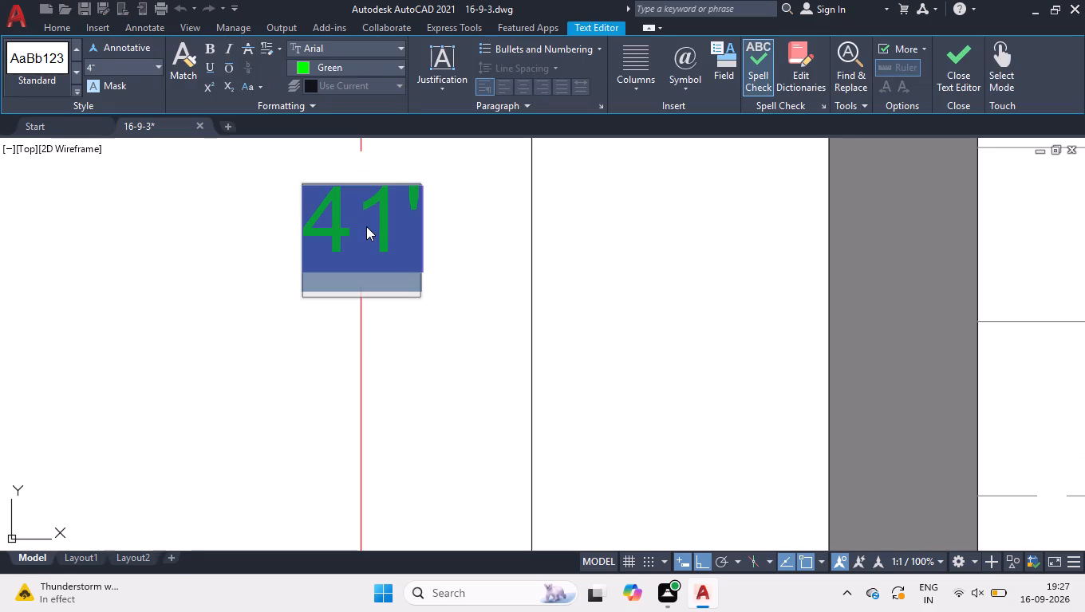
text(40')
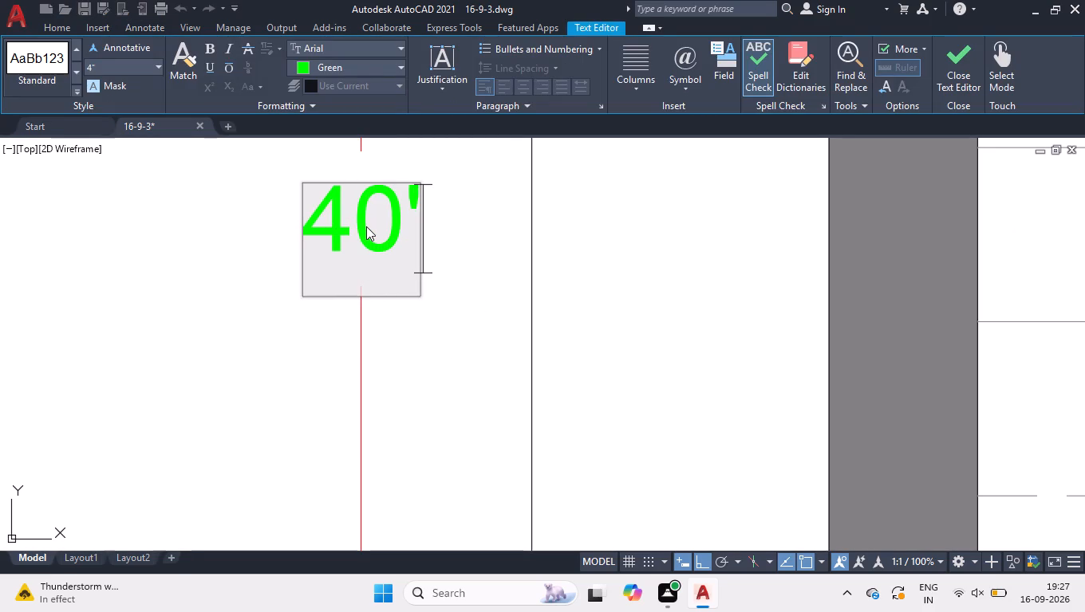
text(-6")
click(295, 347)
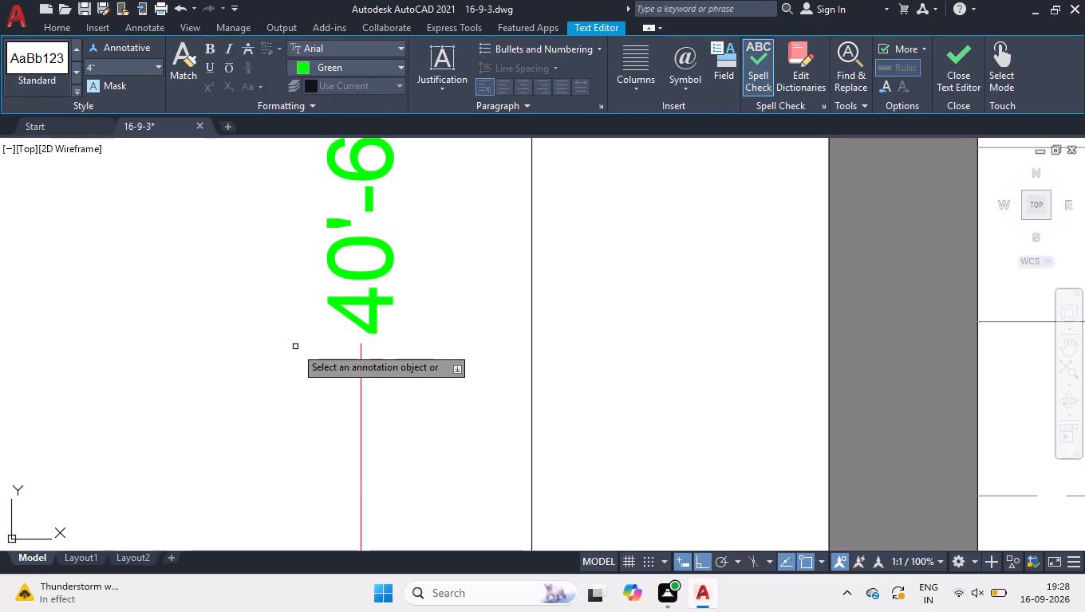
Override the text of the 13' vertical dimension near the plot's south end with 13'-6".
scroll(516, 314, down, 7)
scroll(531, 389, down, 4)
scroll(531, 435, up, 3)
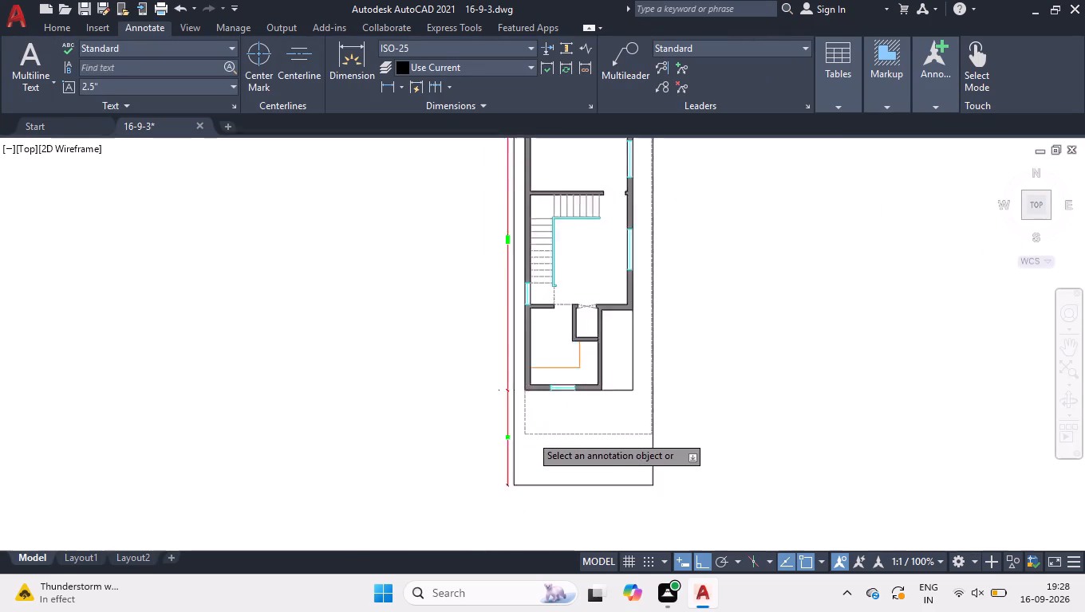
scroll(515, 447, up, 2)
scroll(431, 446, up, 3)
scroll(509, 394, up, 3)
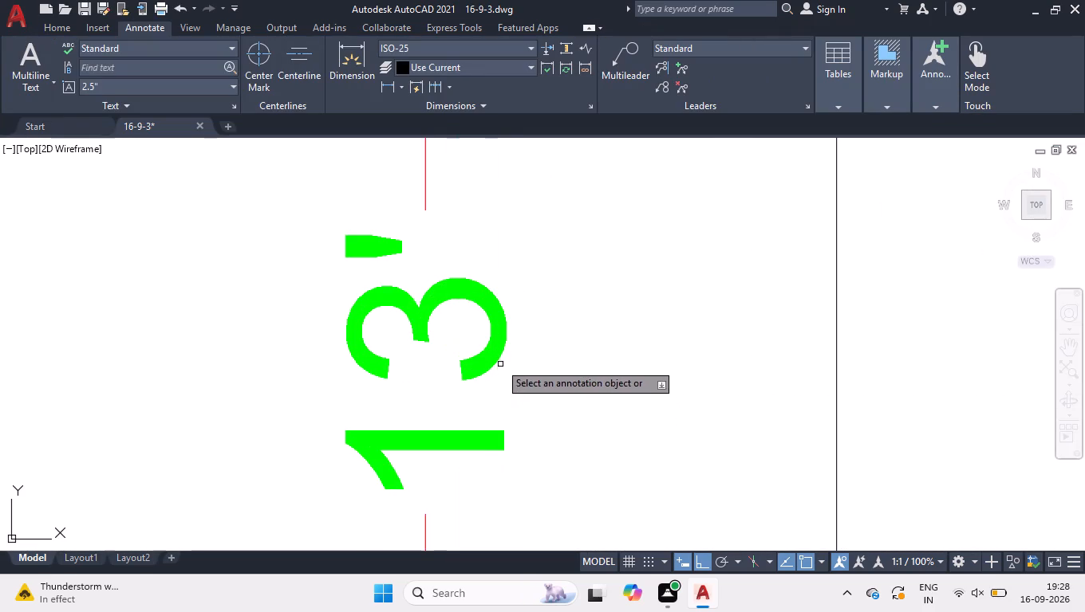
click(497, 354)
click(499, 361)
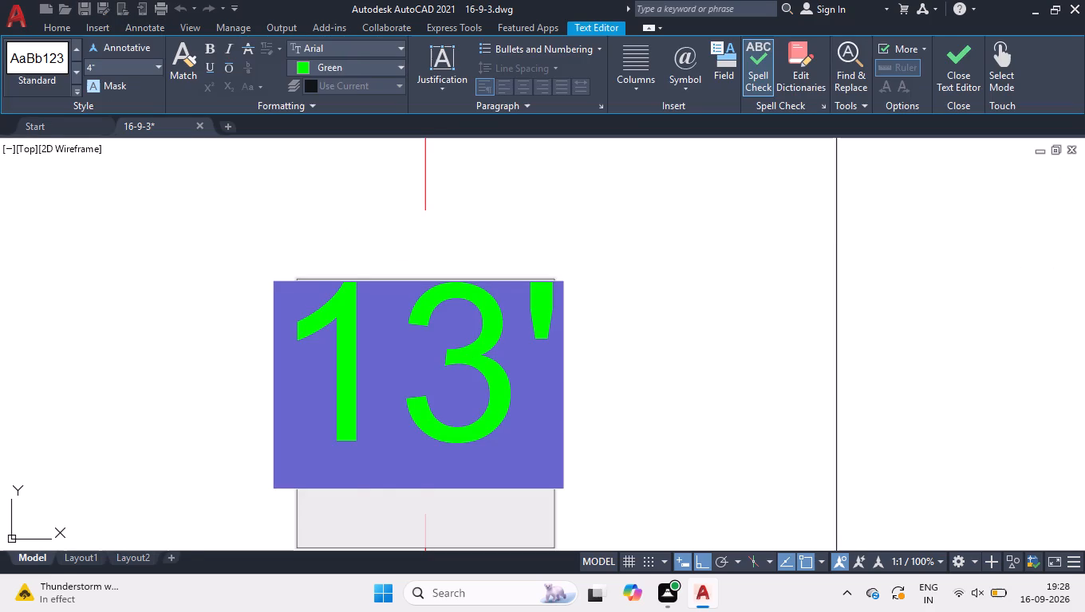
text(13)
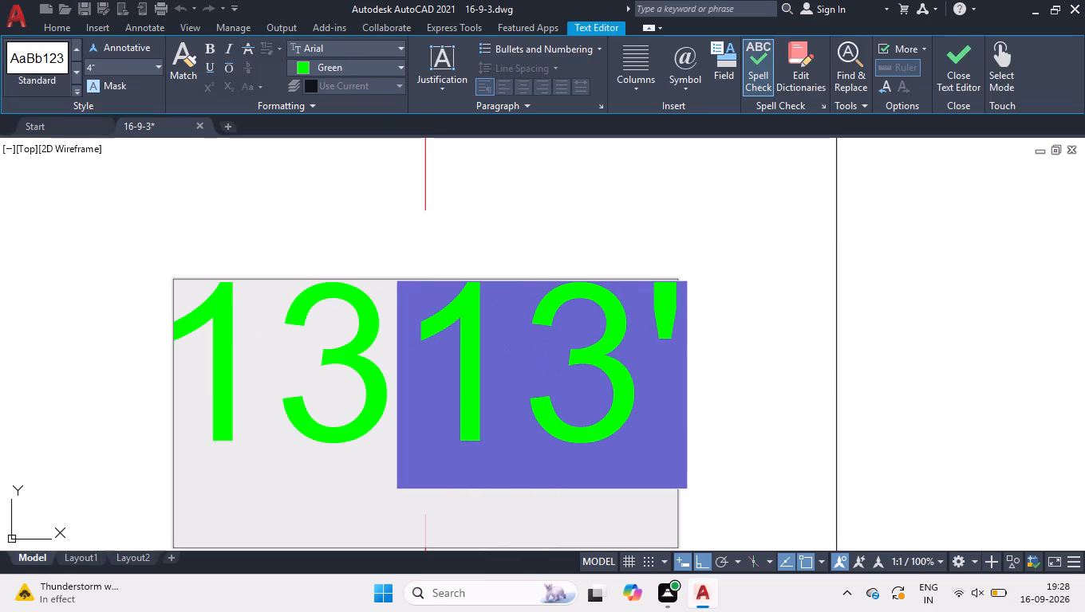
click(498, 362)
key(BackSpace)
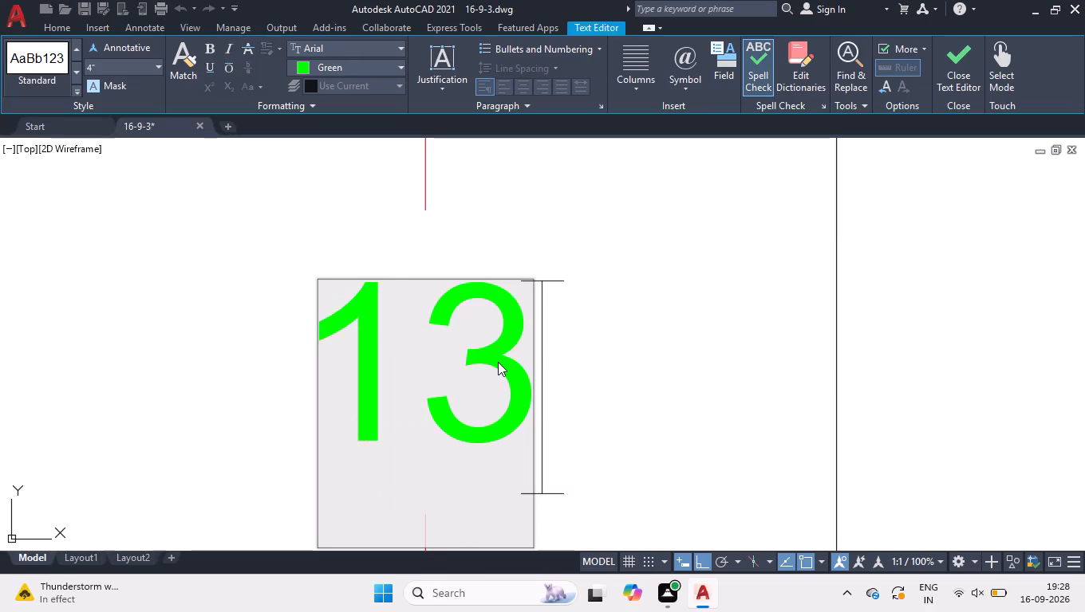
text('-6")
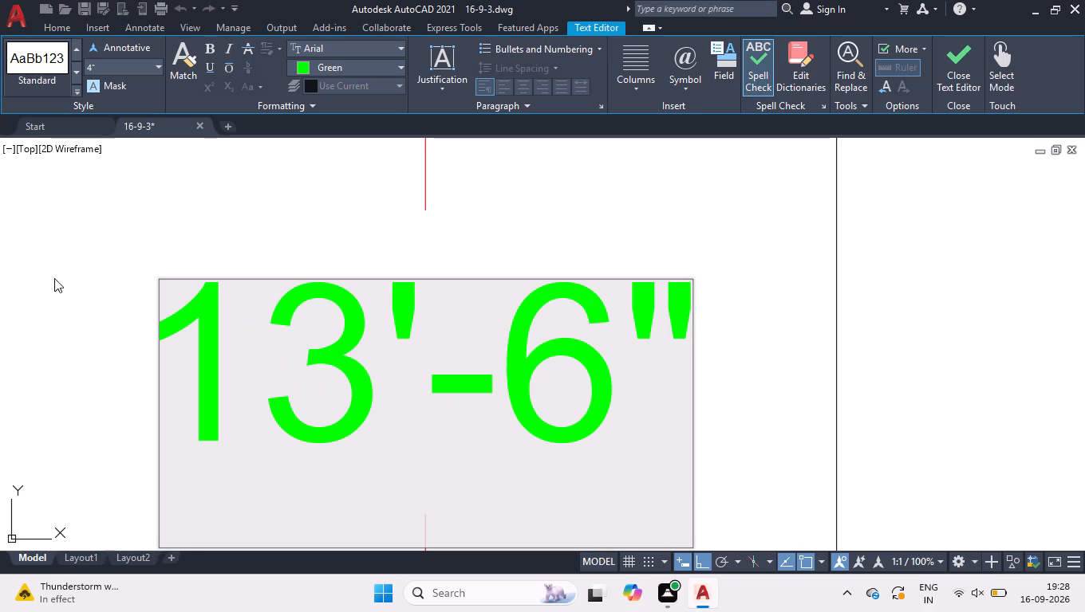
click(52, 276)
scroll(144, 270, down, 2)
key(space)
Review the dimensioned plan as a whole and examine the dimensions around the plot's north end.
scroll(151, 280, down, 3)
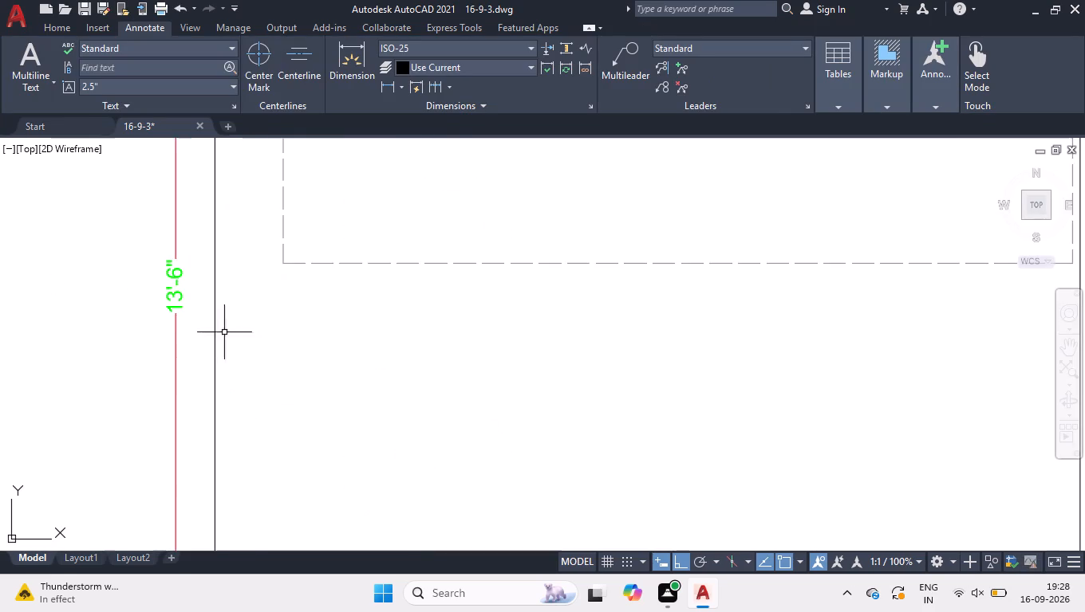
scroll(238, 354, down, 2)
scroll(314, 324, down, 2)
scroll(365, 402, down, 1)
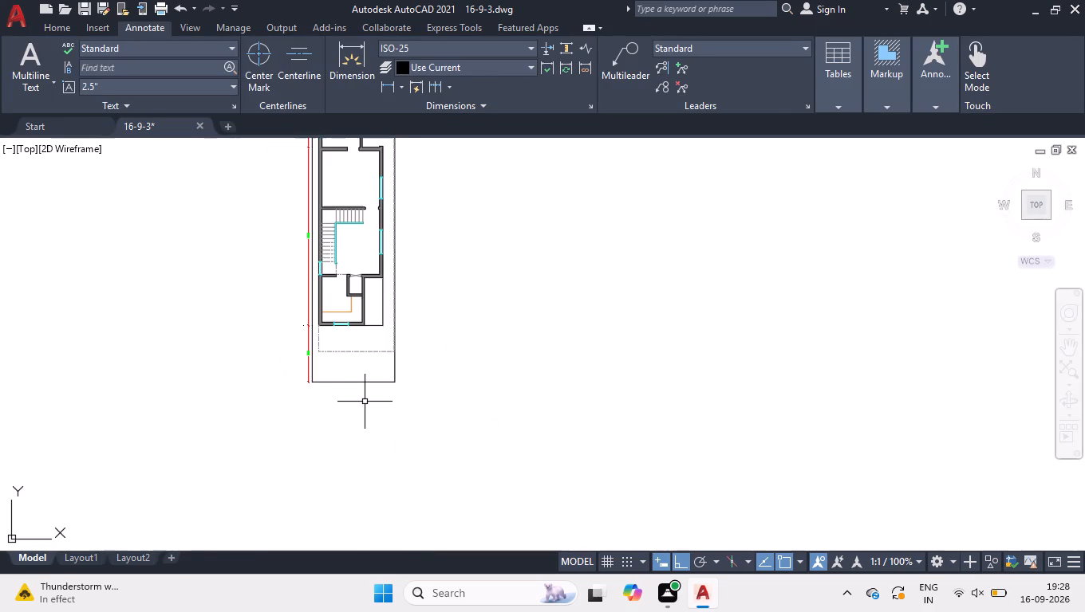
scroll(387, 375, down, 1)
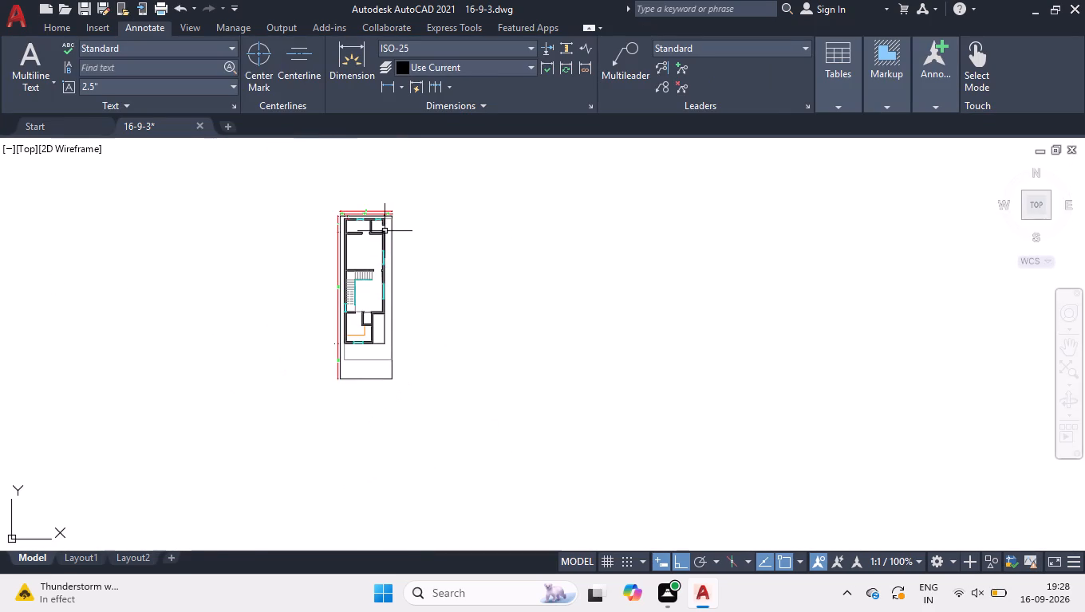
scroll(318, 216, up, 3)
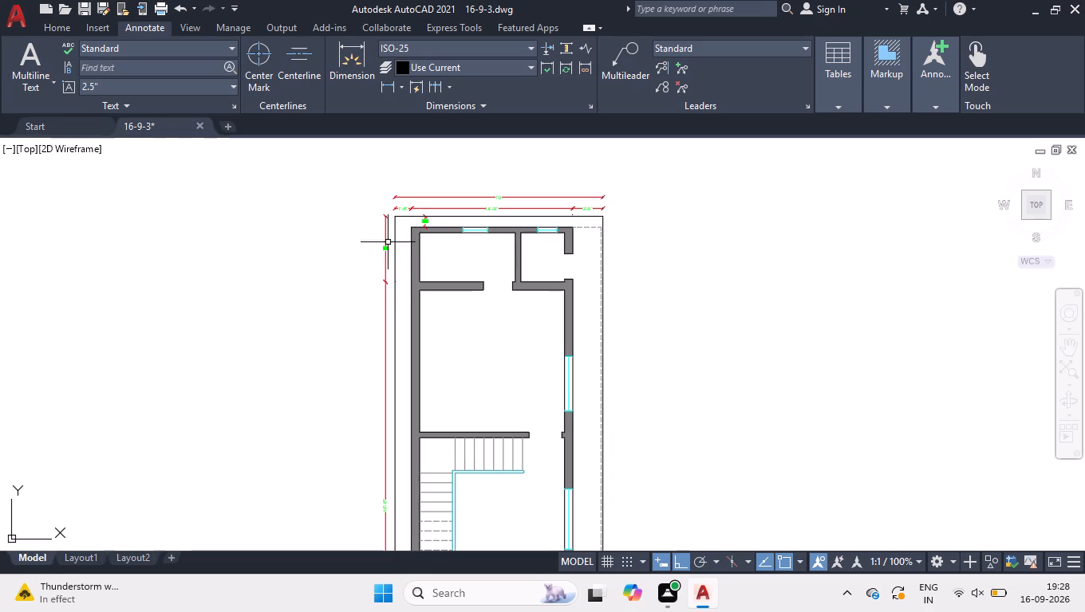
scroll(504, 216, up, 2)
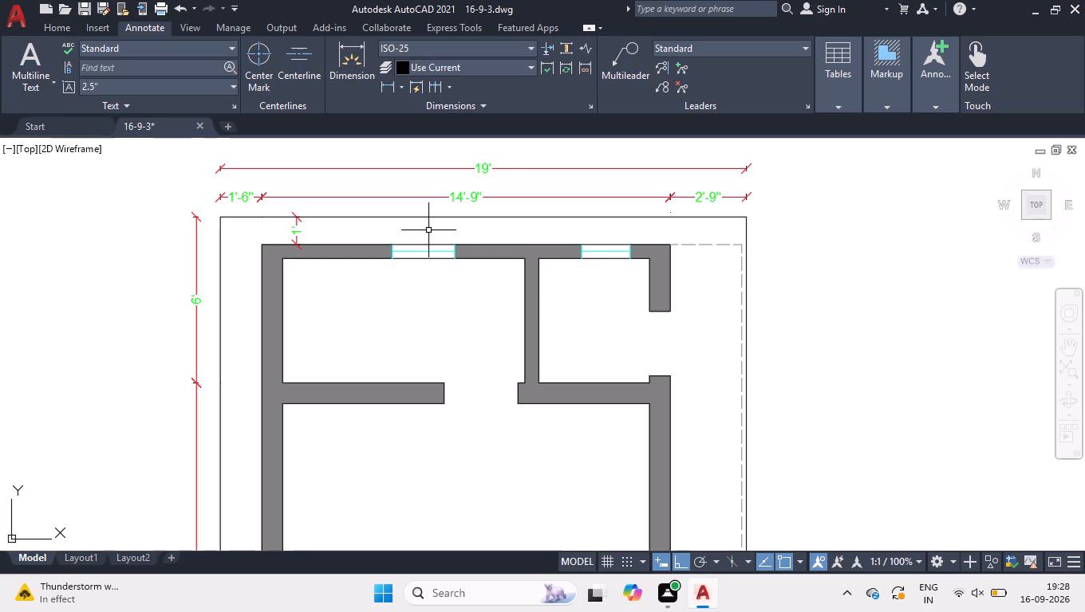
right_click(428, 230)
double_click(428, 230)
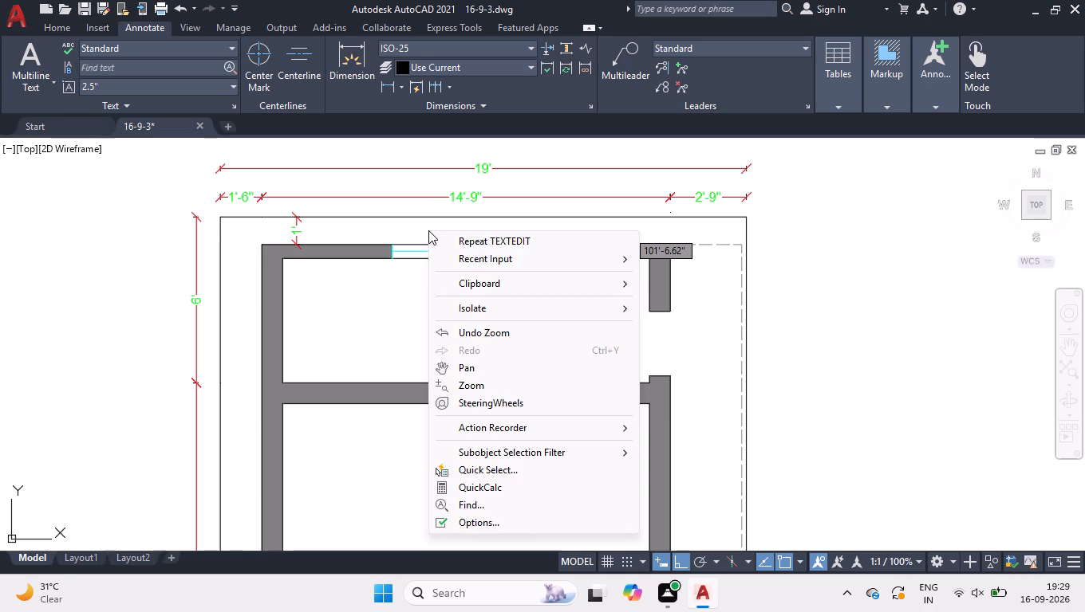
Clear the stray selection of window and wall lines at the building's north end.
click(933, 292)
right_click(804, 280)
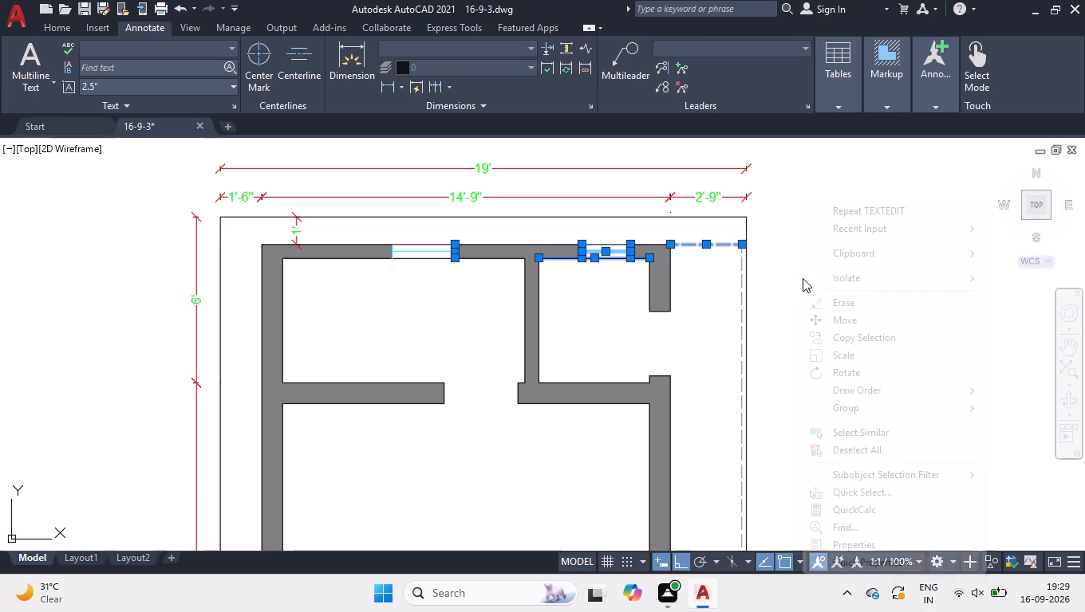
click(847, 451)
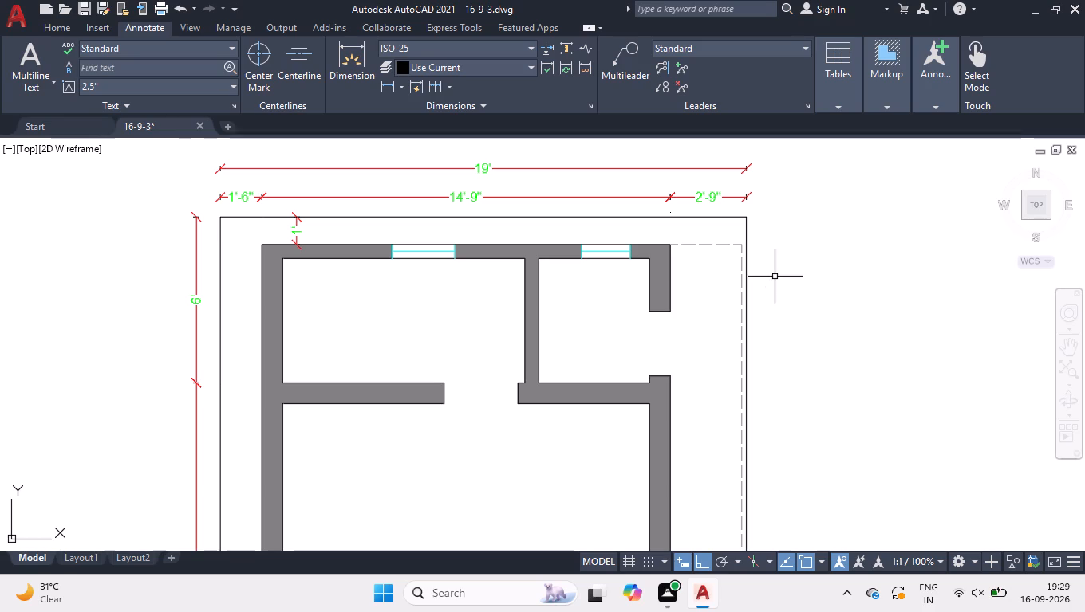
Draw a 9" by 1'-3" rectangle inside the southeast corner of the open area beside the building's southernmost room.
scroll(682, 273, down, 2)
scroll(587, 292, up, 2)
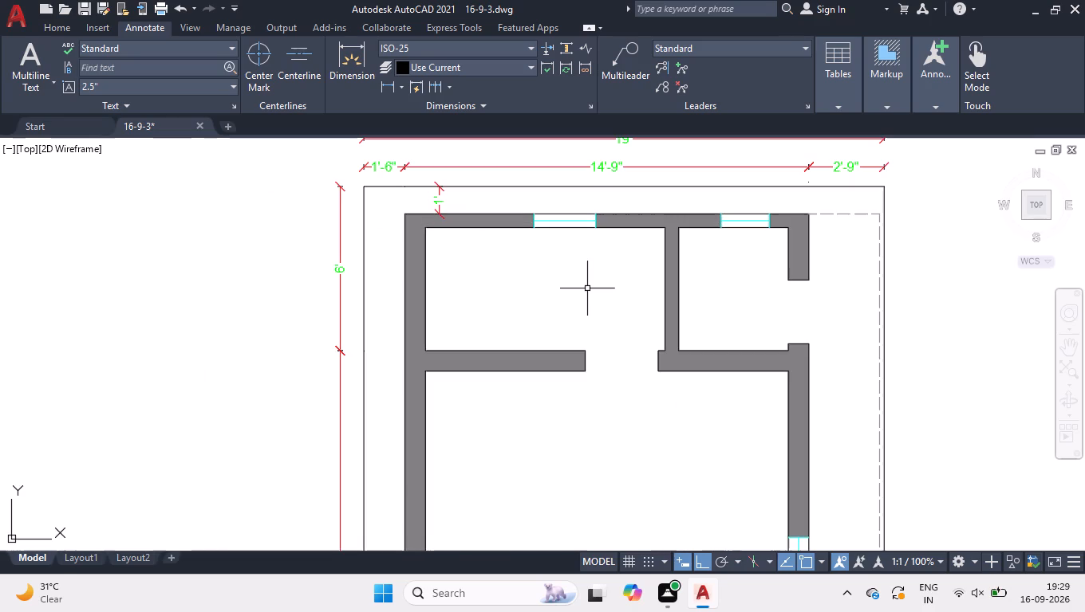
scroll(607, 242, down, 5)
scroll(605, 315, up, 2)
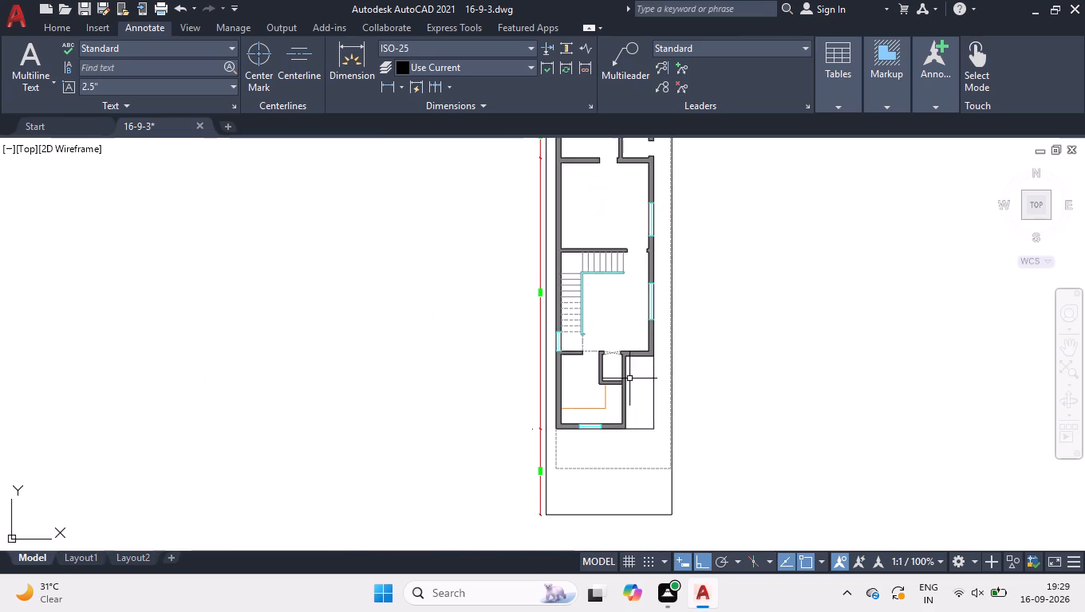
scroll(630, 377, up, 1)
scroll(681, 478, up, 5)
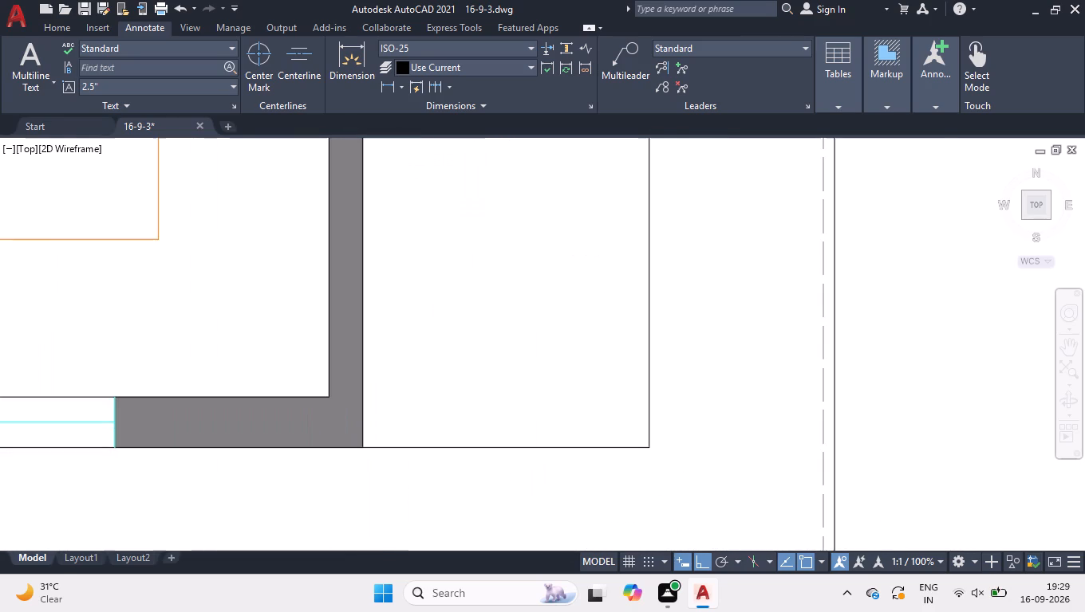
key(l)
key(Return)
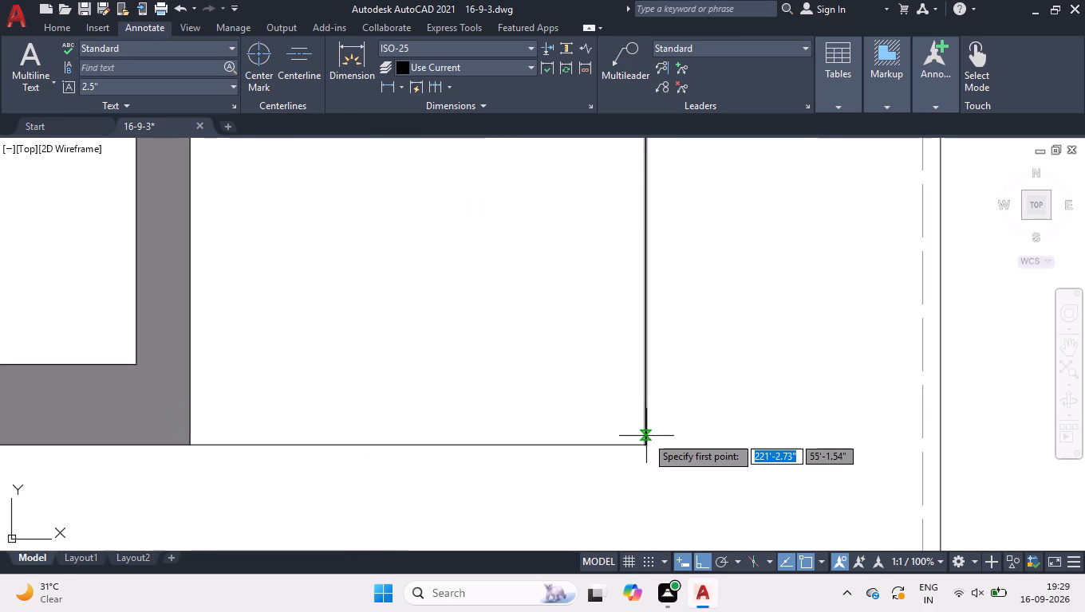
click(645, 442)
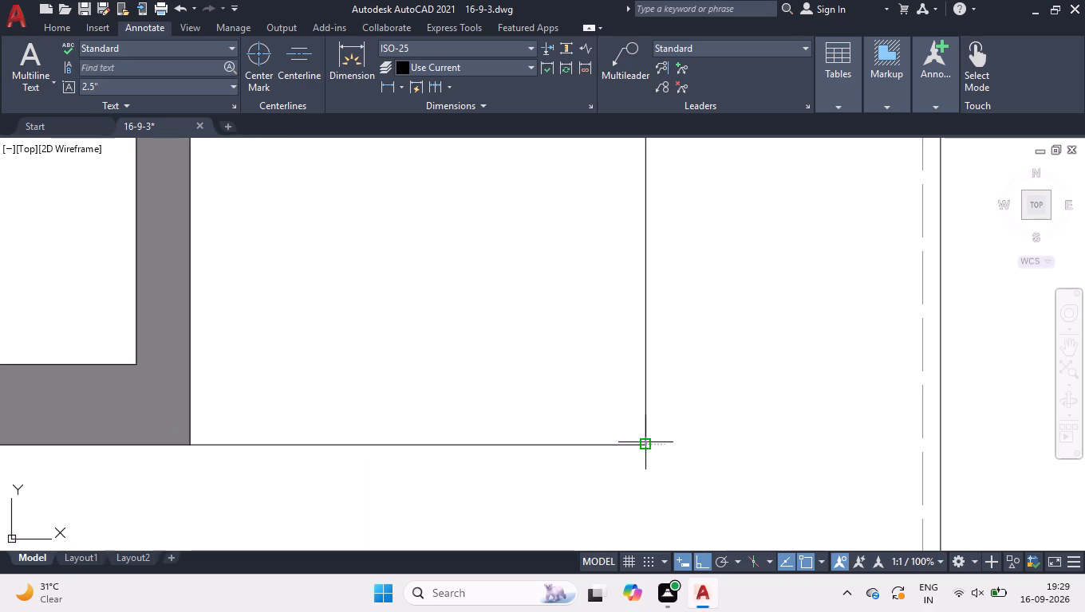
key(9)
key(Return)
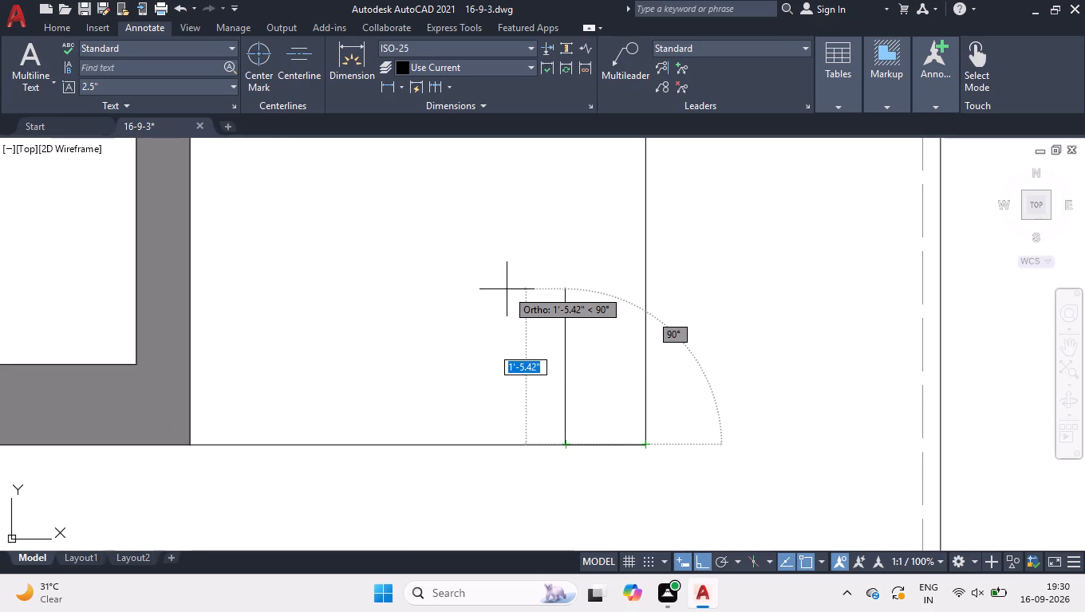
text(1')
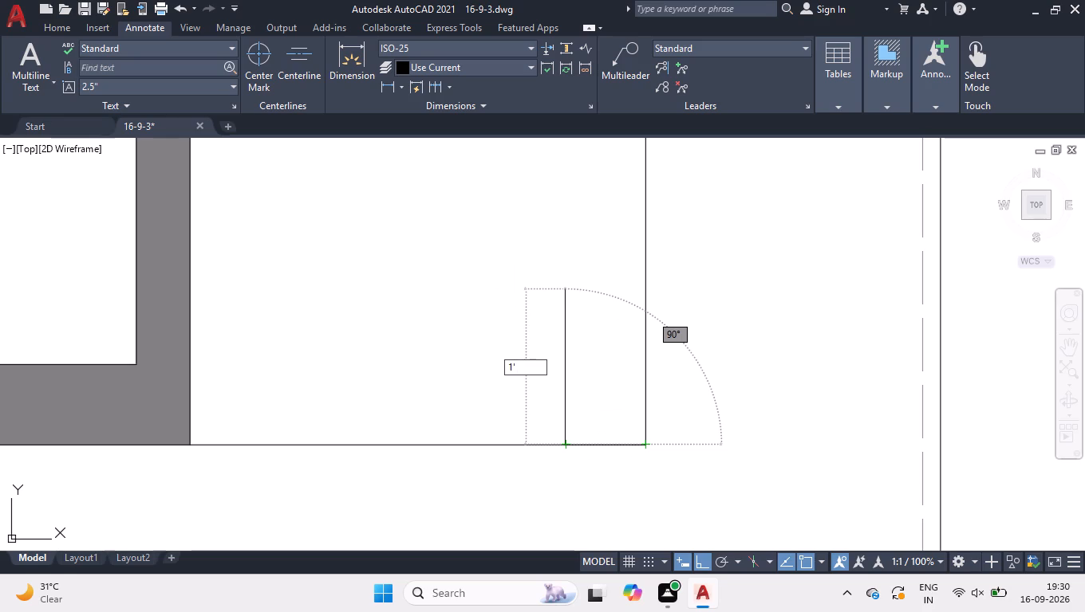
key(3)
key(Return)
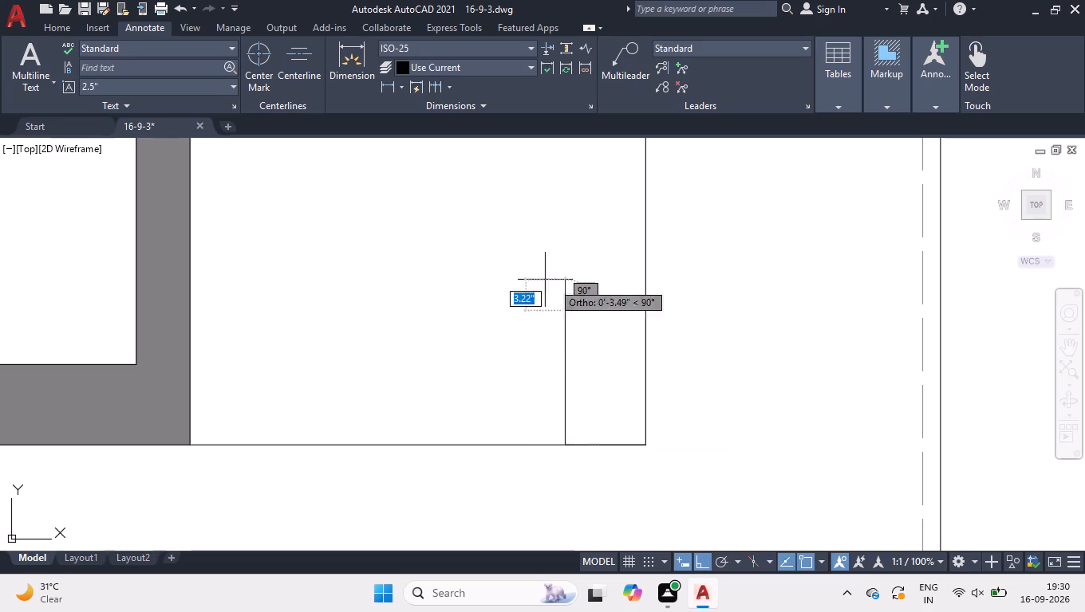
click(642, 314)
key(Return)
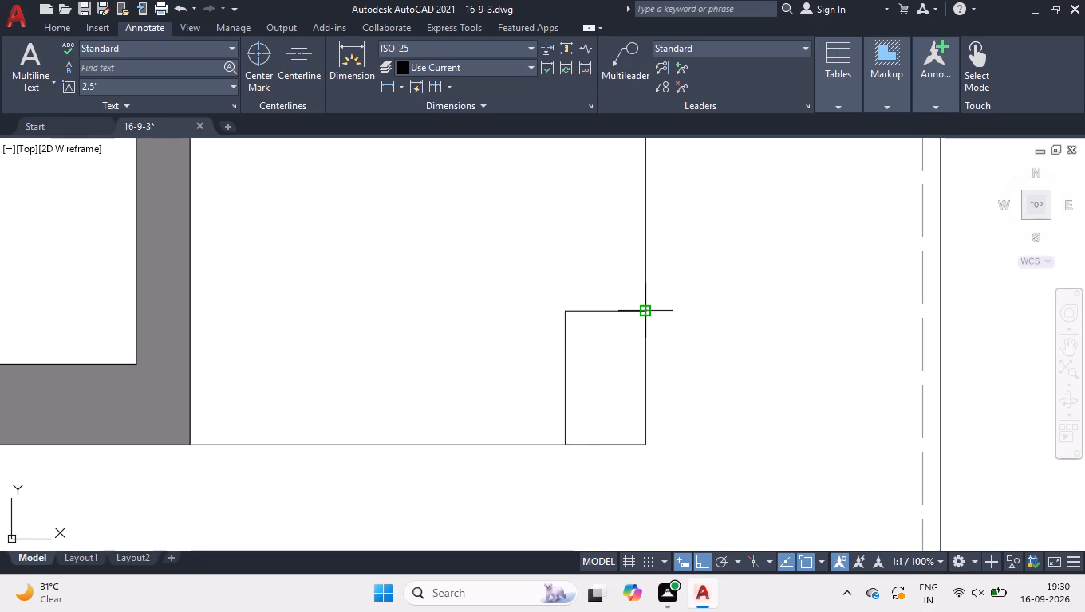
Shorten the rectangle's 9" bottom line by moving its west end to the midpoint.
scroll(648, 449, up, 2)
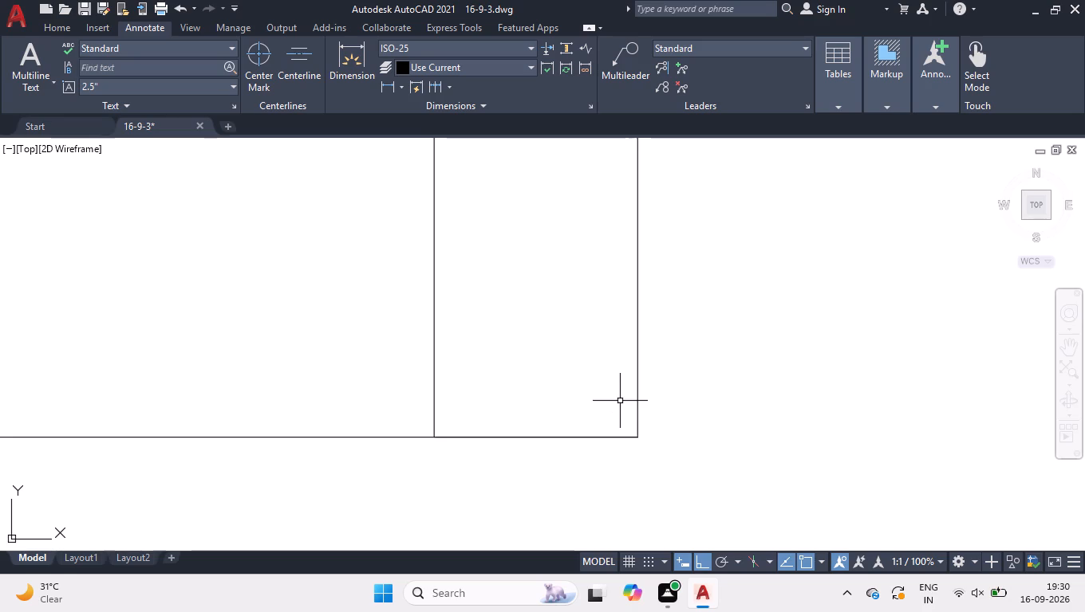
click(602, 436)
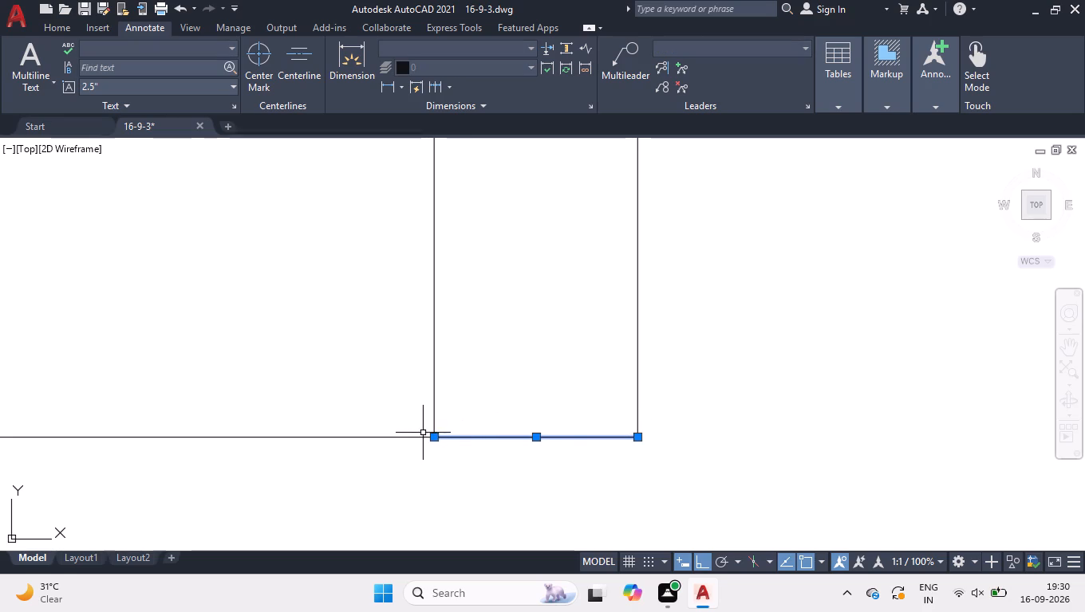
click(433, 435)
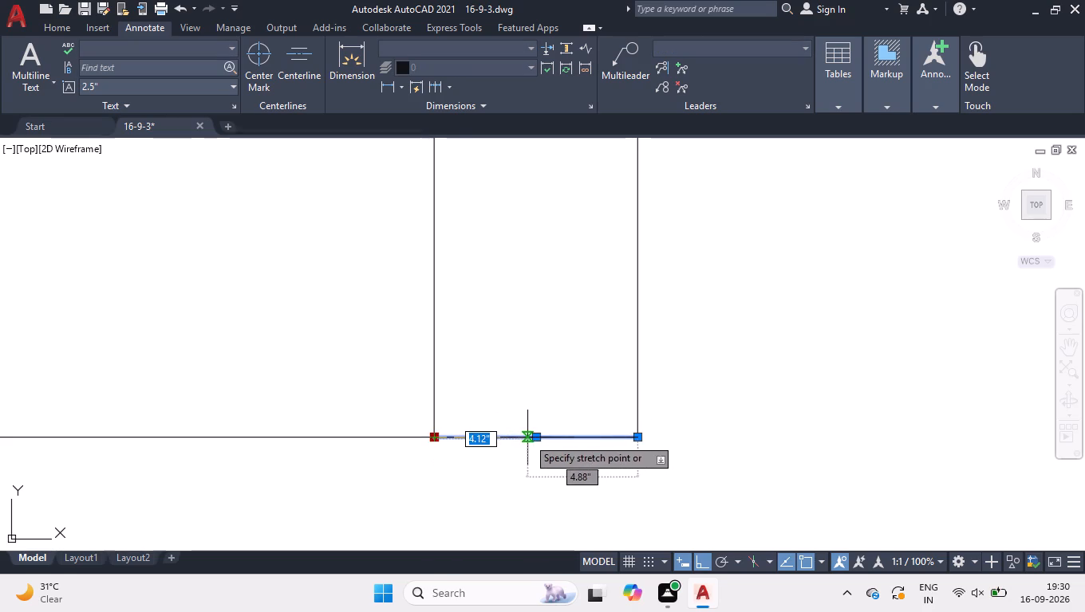
click(540, 435)
Draw a 4.5" line north from the shortened line's west end and close it eastward onto the rectangle's east side.
key(l)
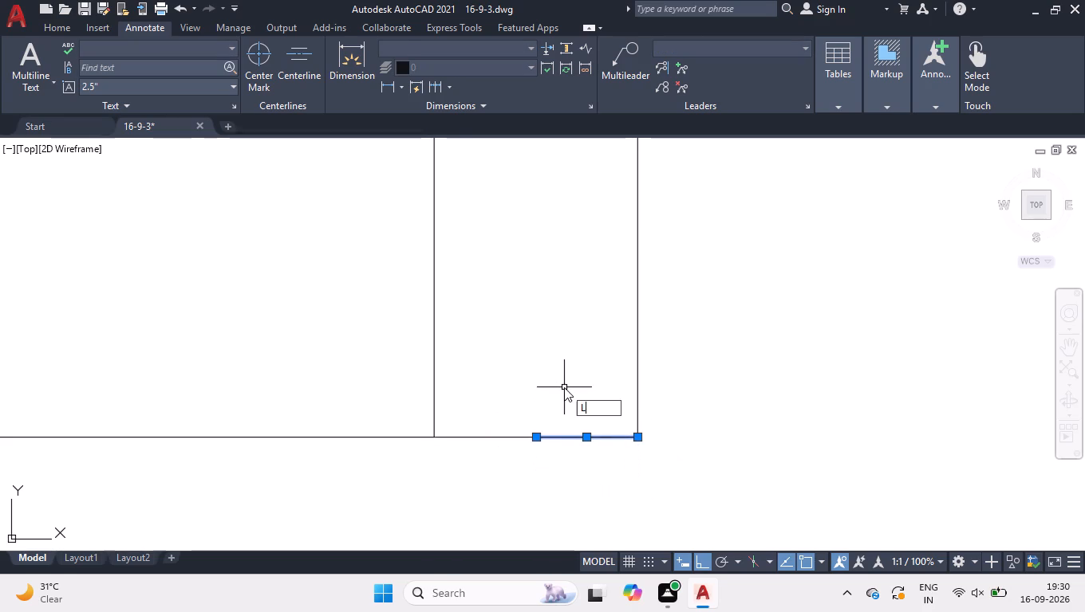
key(Return)
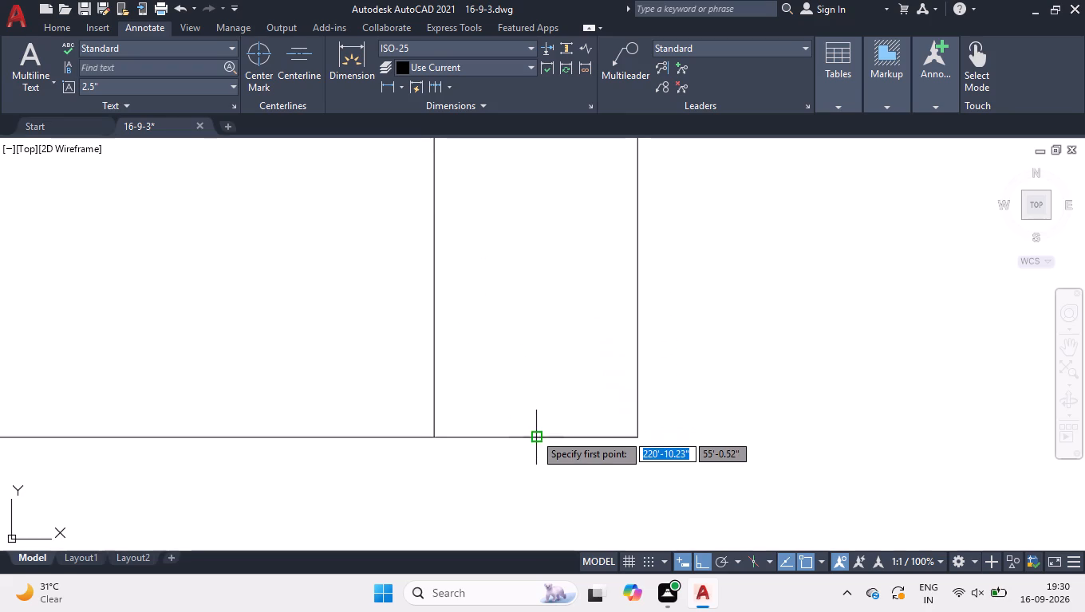
drag(536, 434, 539, 425)
text(4.5)
key(Return)
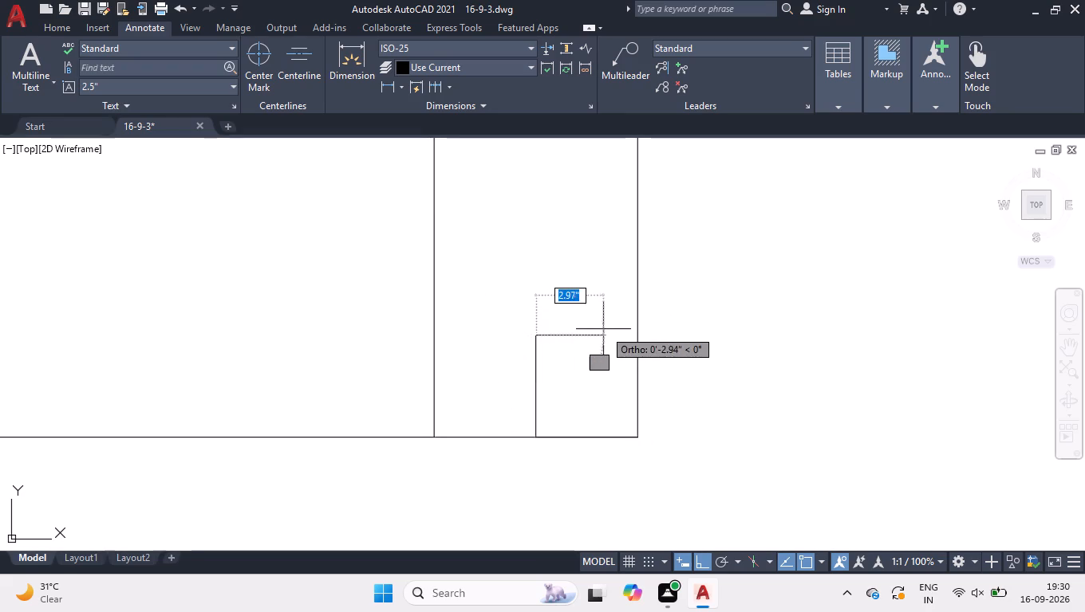
click(637, 335)
key(space)
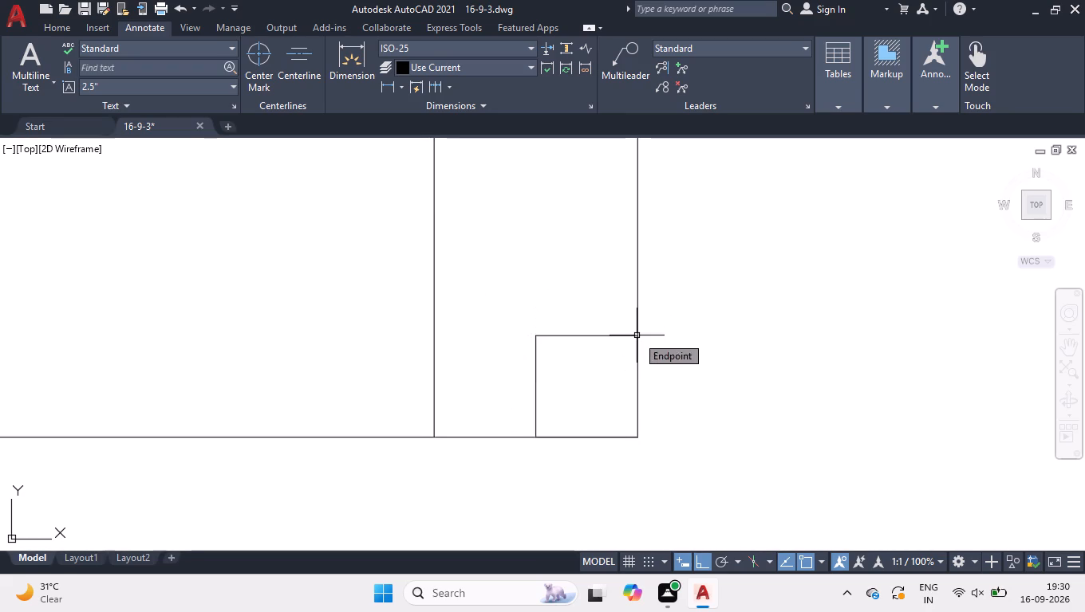
Erase the shortened line along the bottom of the small square.
click(600, 436)
key(Delete)
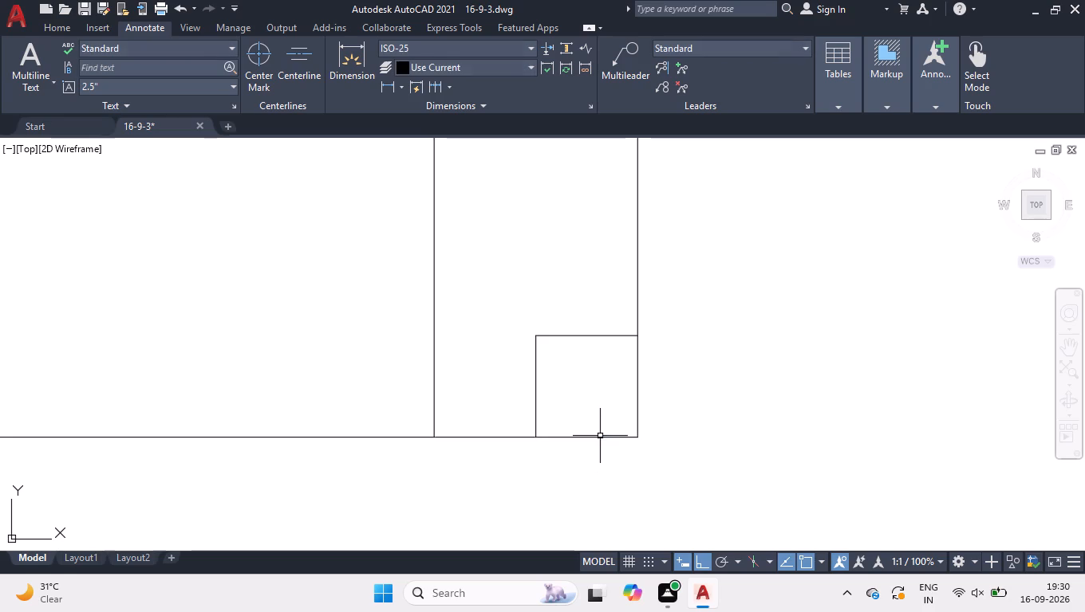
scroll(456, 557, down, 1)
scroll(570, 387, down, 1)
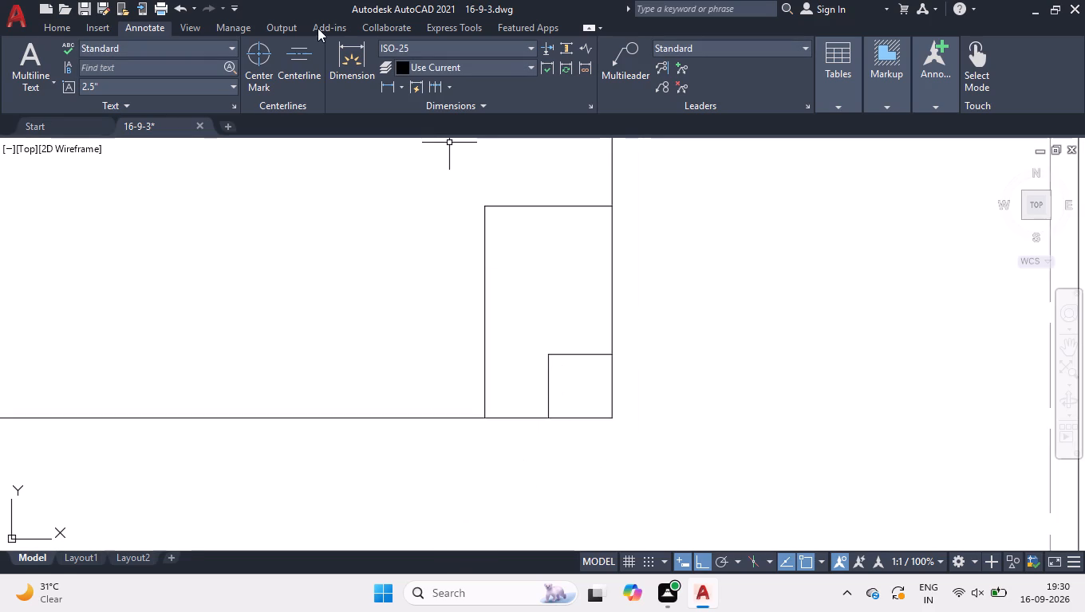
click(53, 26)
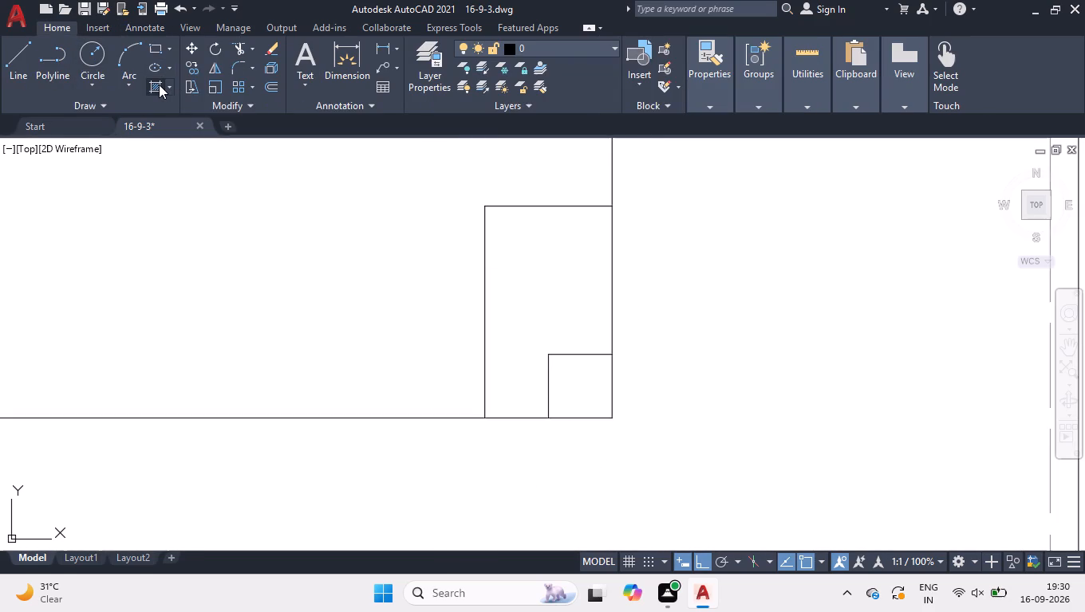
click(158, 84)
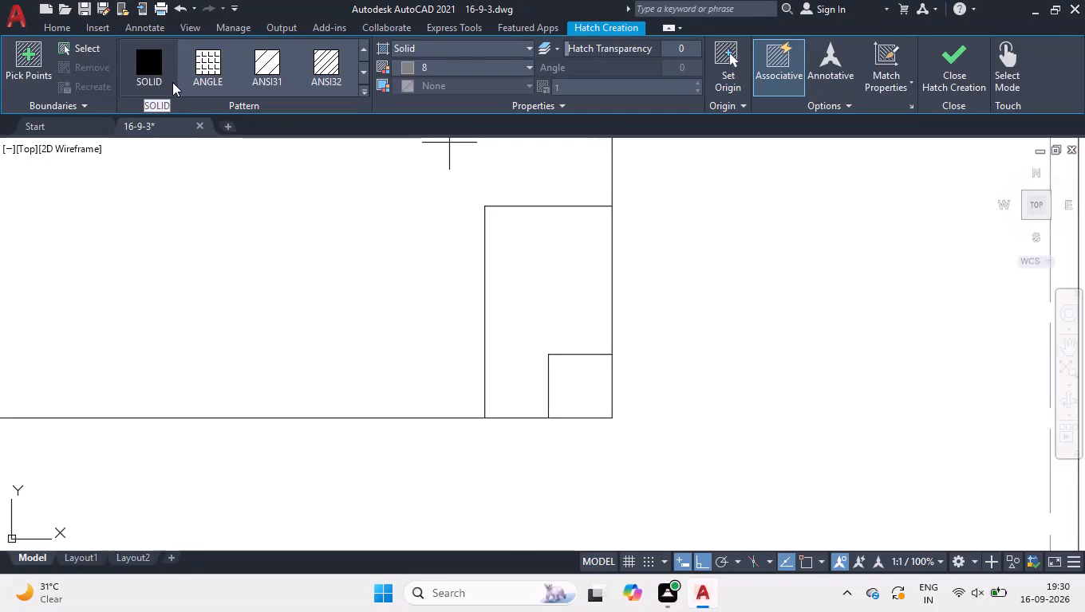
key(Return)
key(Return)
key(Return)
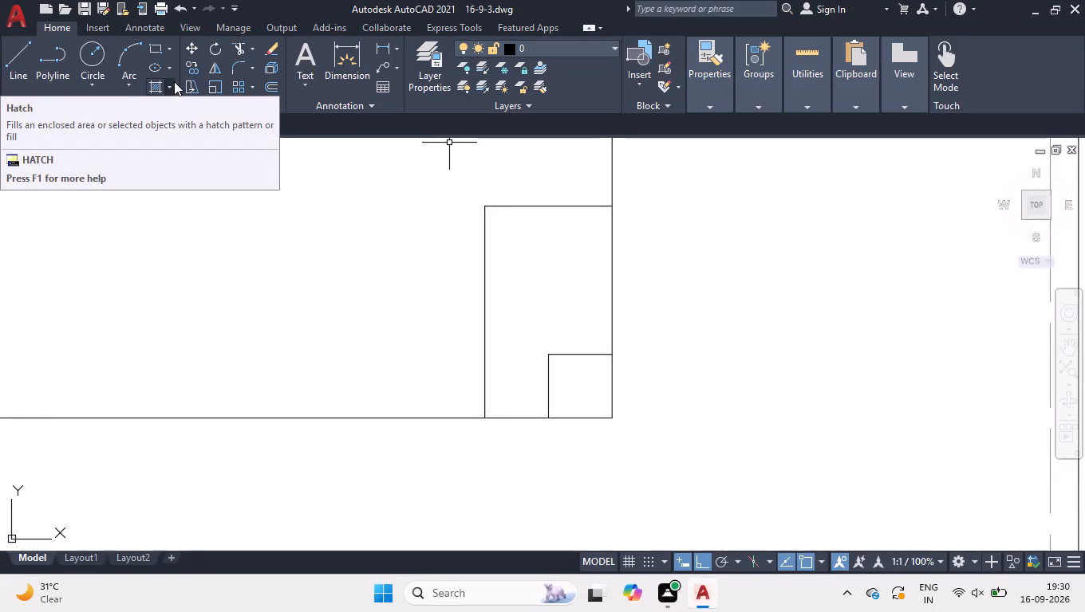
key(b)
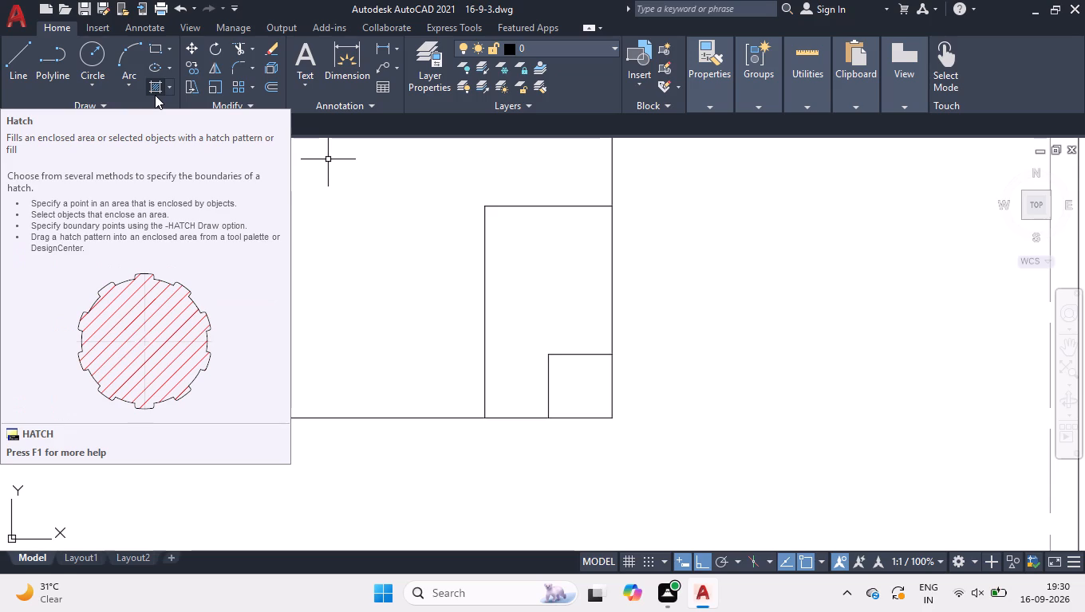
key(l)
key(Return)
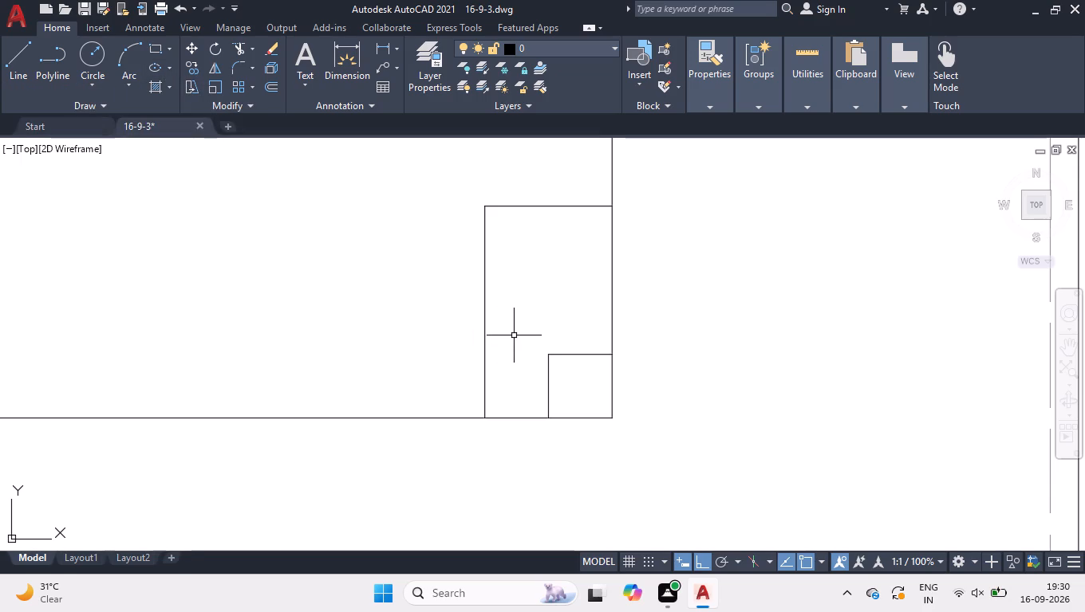
Draw separate lines over the rectangle's full 1'-3" east side and its 9" bottom side from the southeast corner.
text(;L)
key(BackSpace)
key(BackSpace)
key(l)
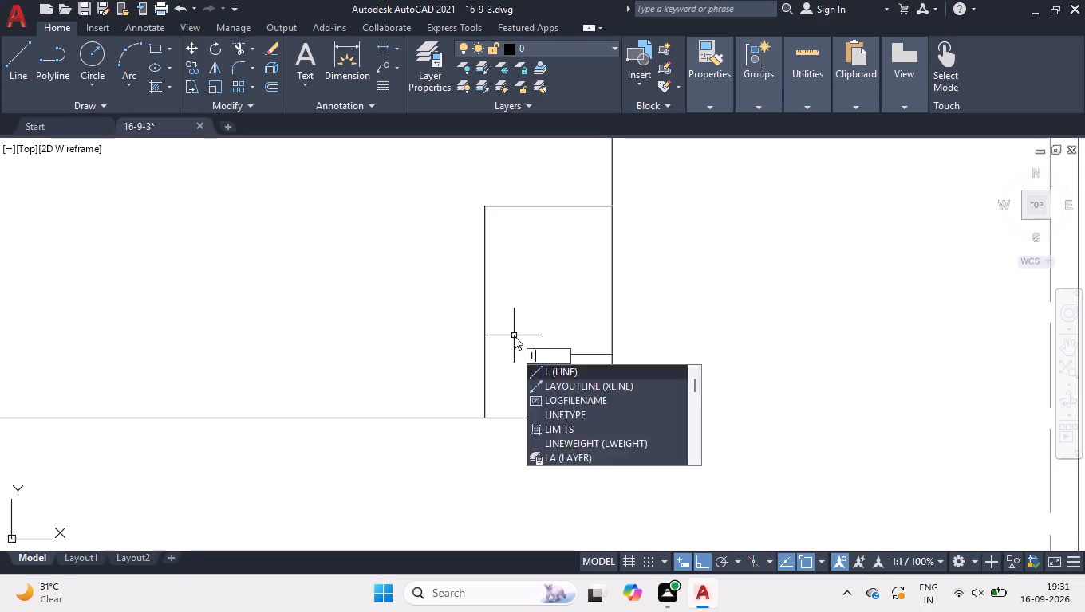
key(Return)
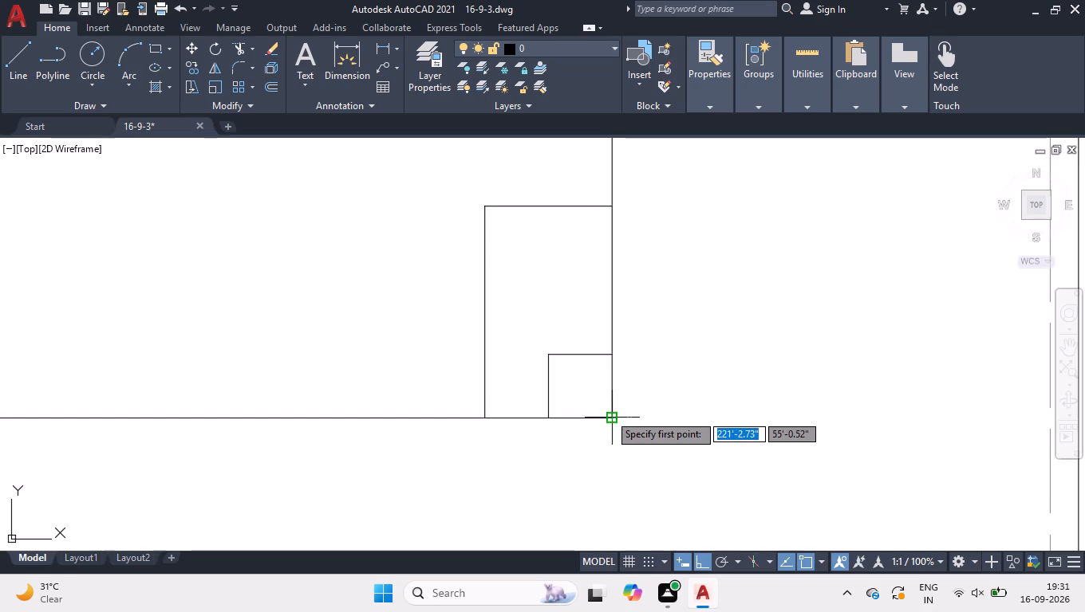
click(609, 414)
click(610, 207)
key(space)
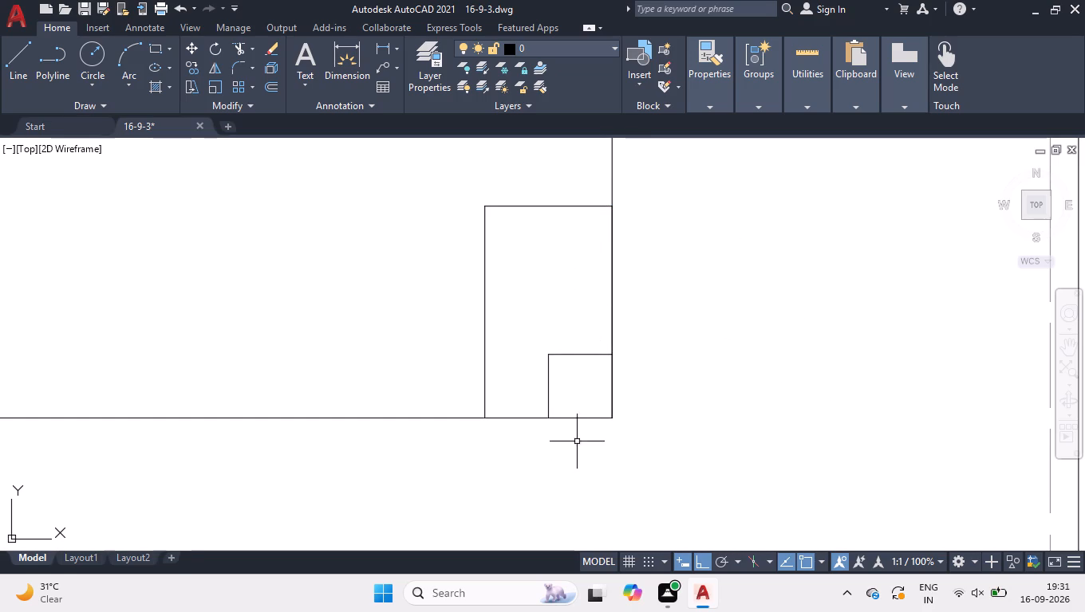
key(space)
click(608, 418)
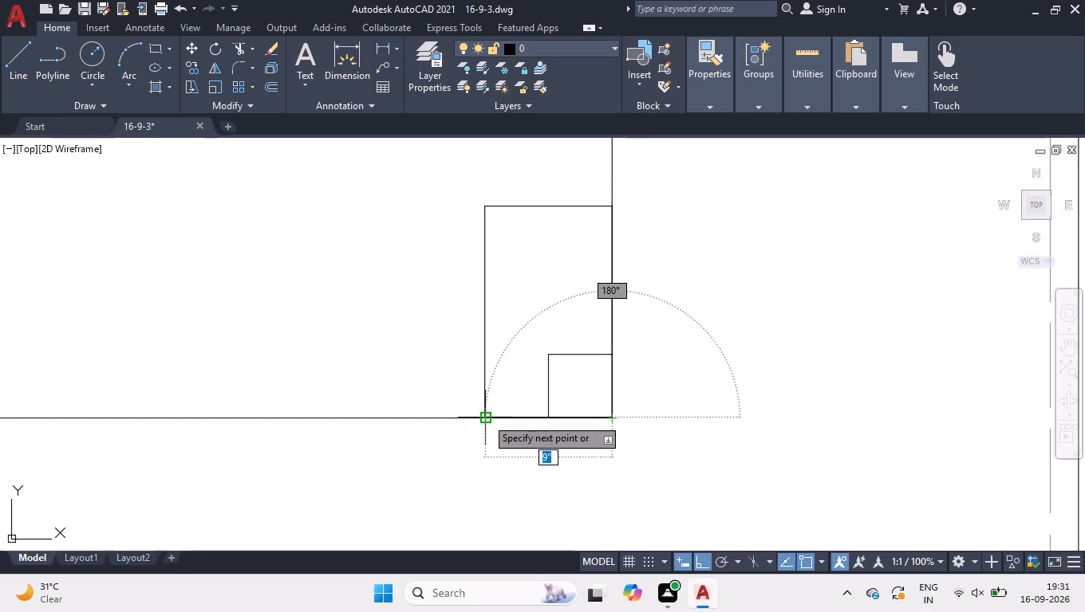
click(486, 418)
key(space)
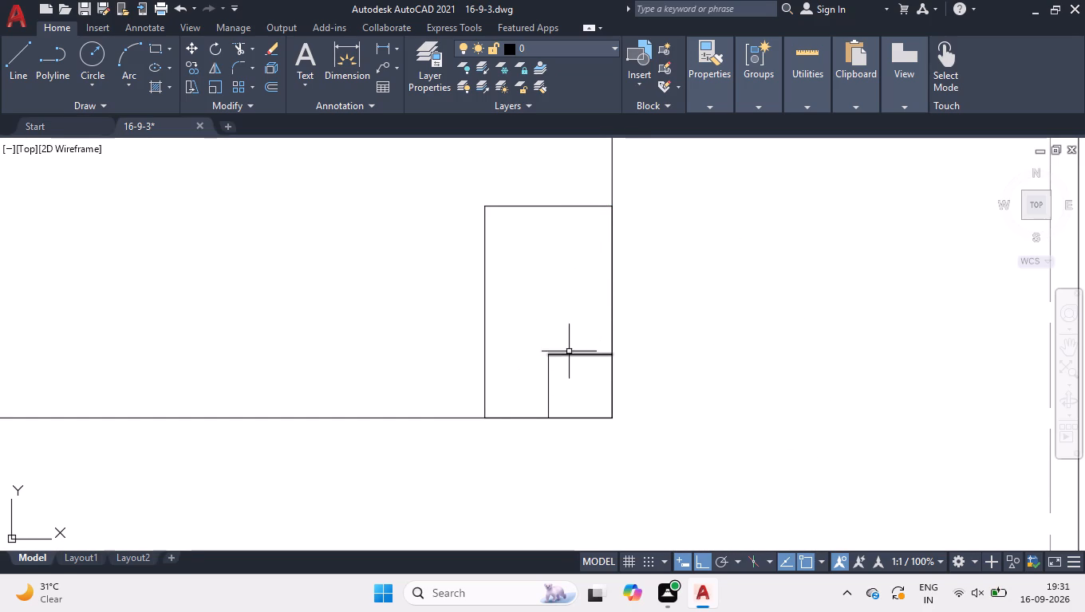
Change the colour of the six lines forming the 9" by 1'-3" rectangle and its small corner square to red.
click(570, 348)
click(527, 394)
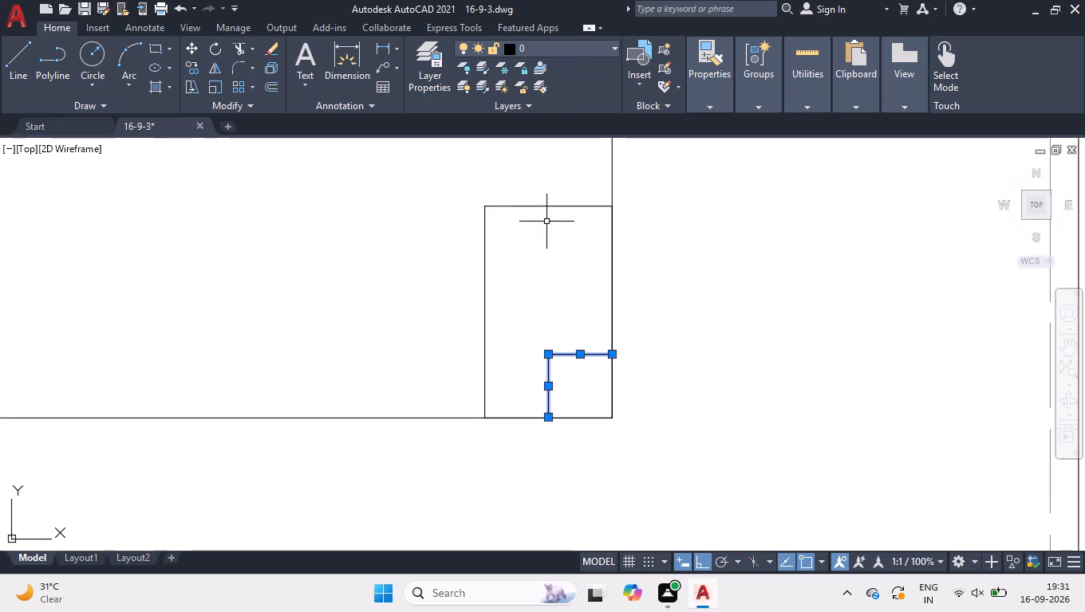
click(547, 184)
click(450, 237)
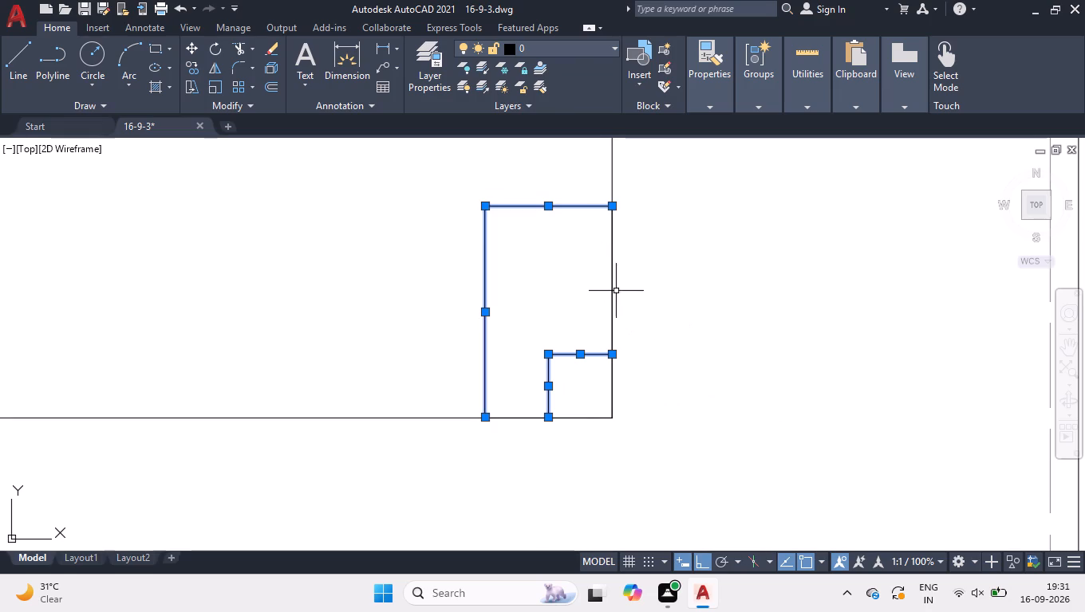
click(612, 279)
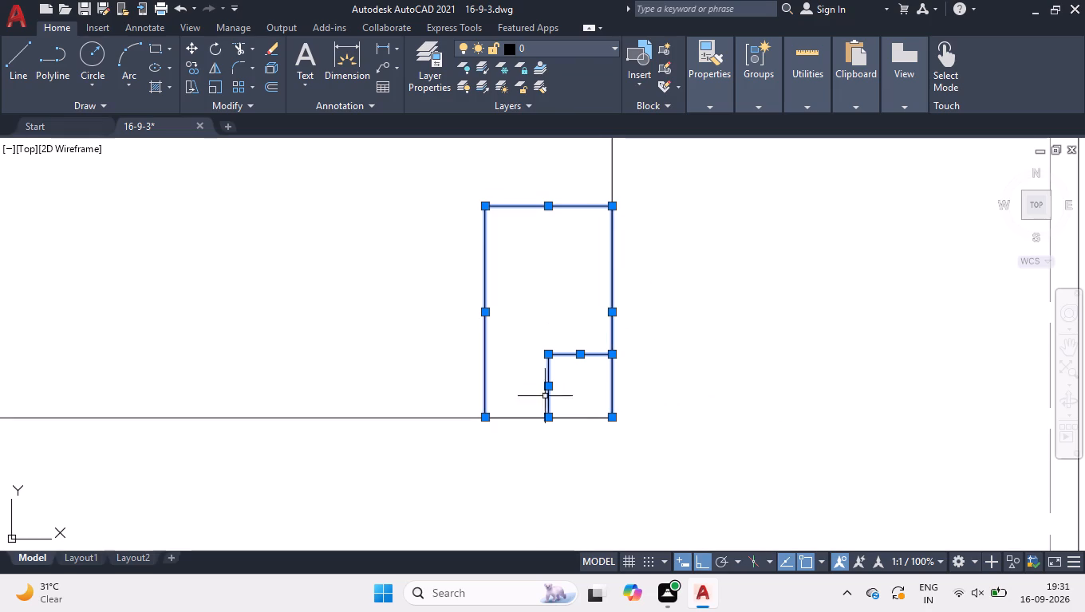
click(518, 418)
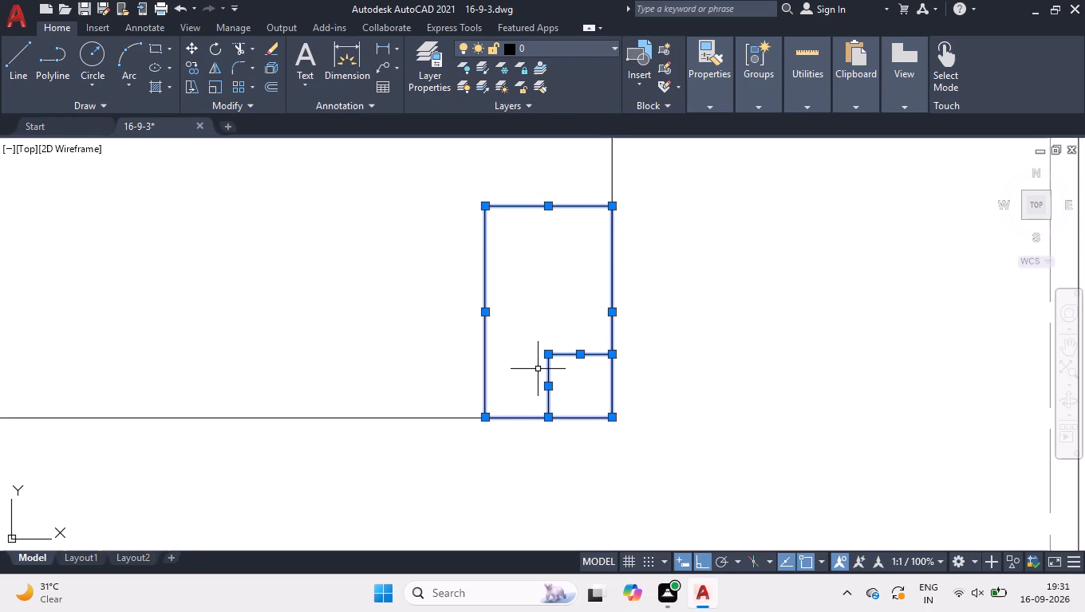
key(ctrl+1)
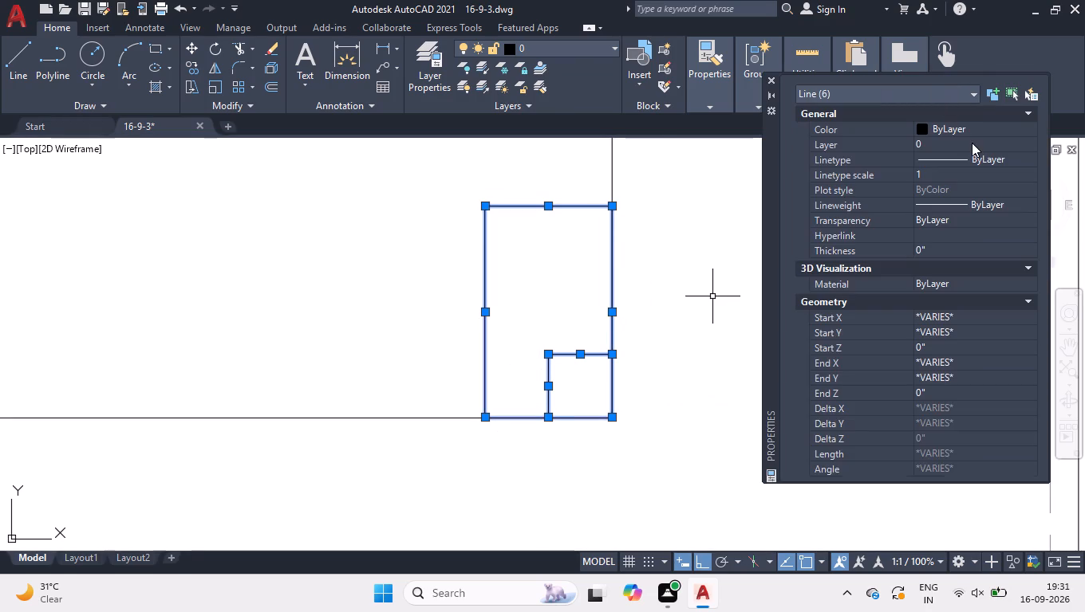
double_click(969, 127)
click(953, 172)
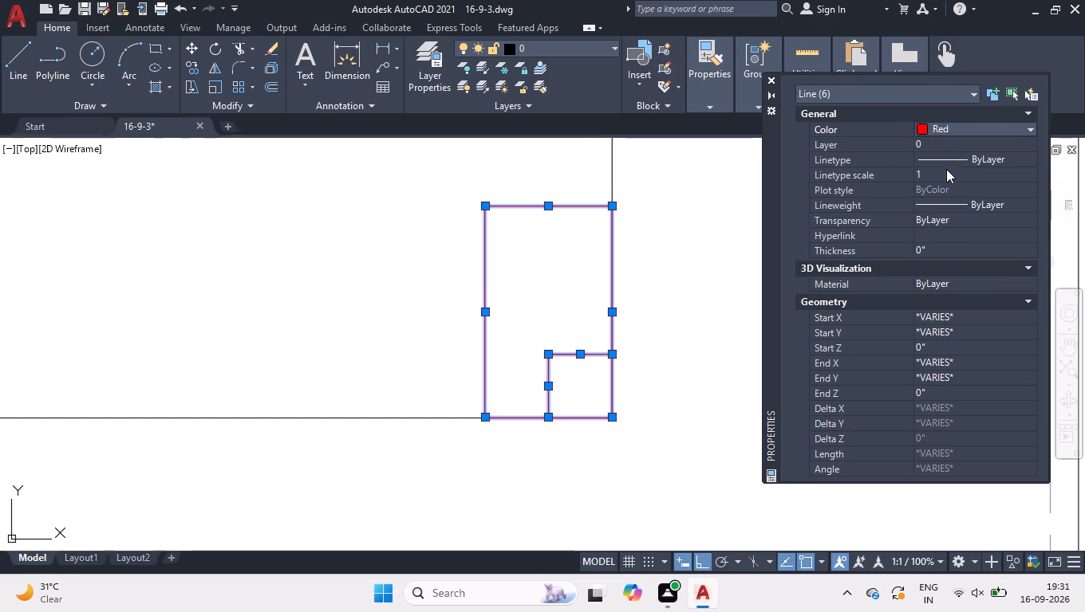
click(778, 76)
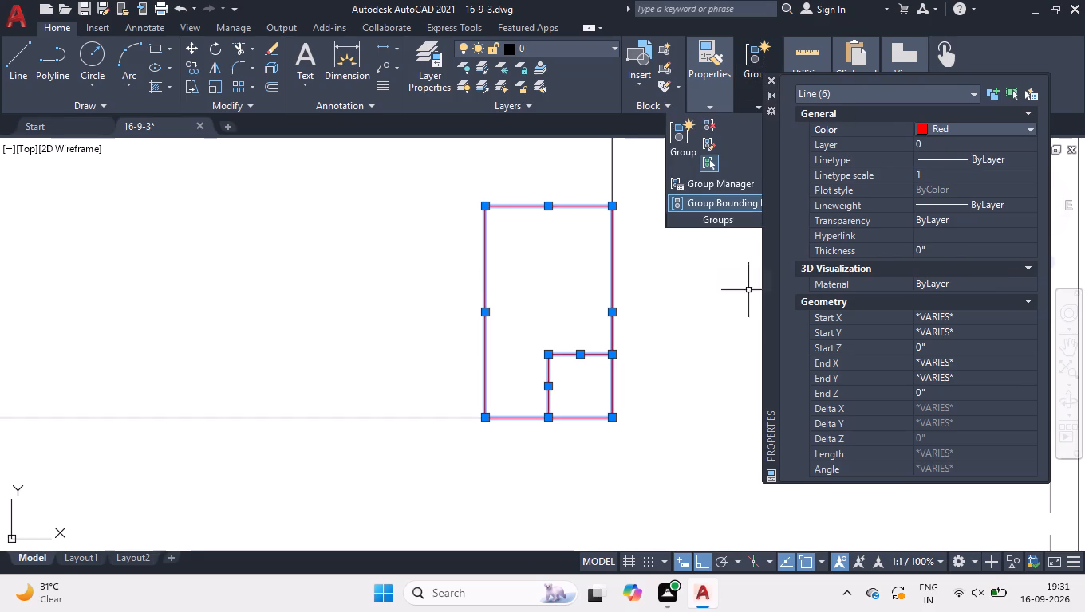
click(773, 75)
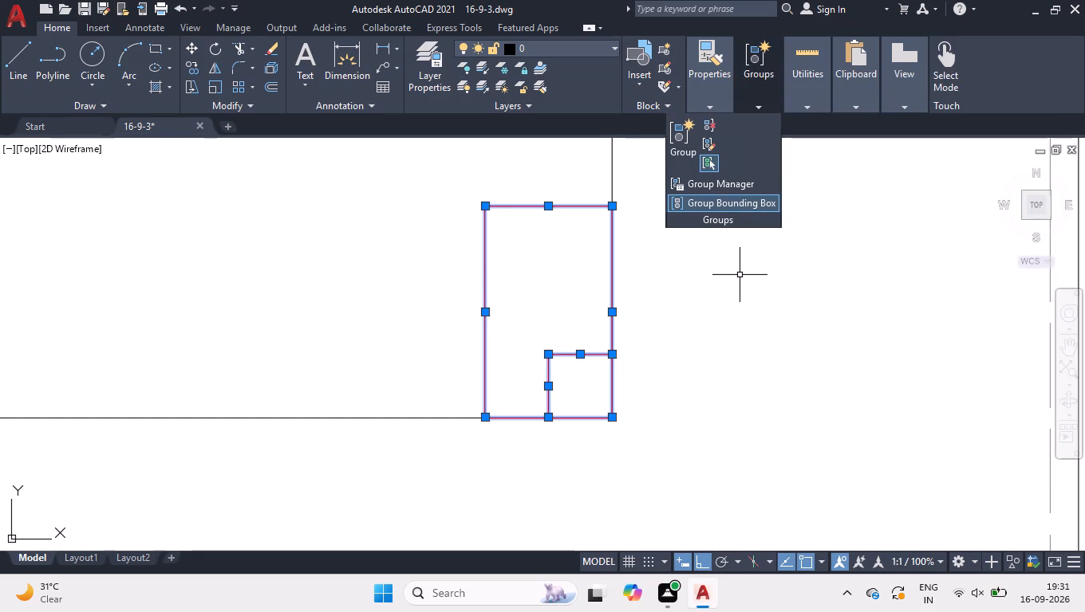
right_click(739, 276)
click(804, 458)
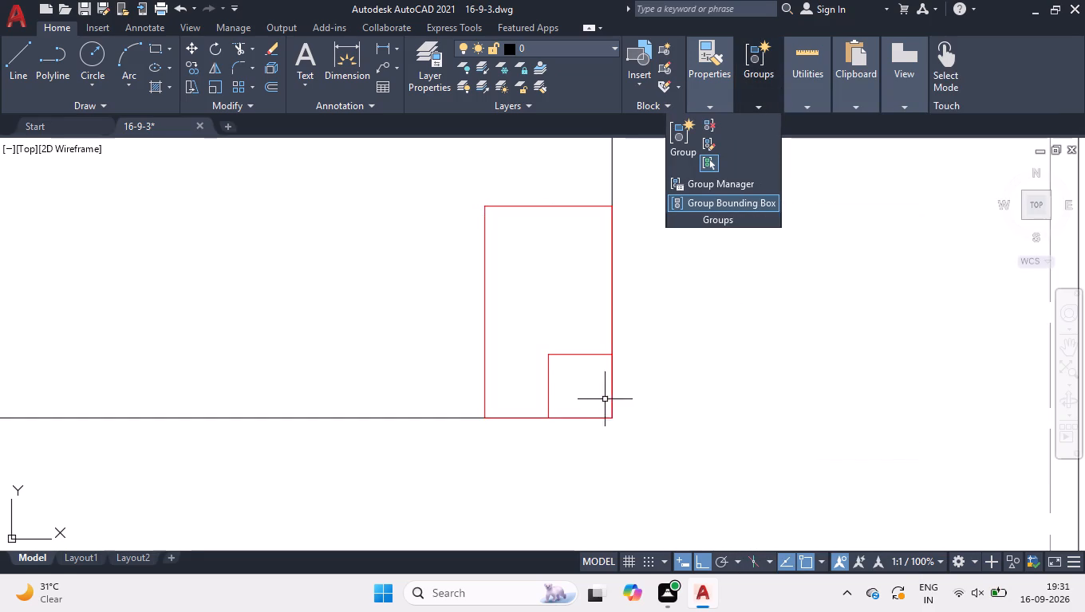
Hatch the small 4.5" corner square with the ANSI31 pattern in red at scale 0.2.
click(149, 85)
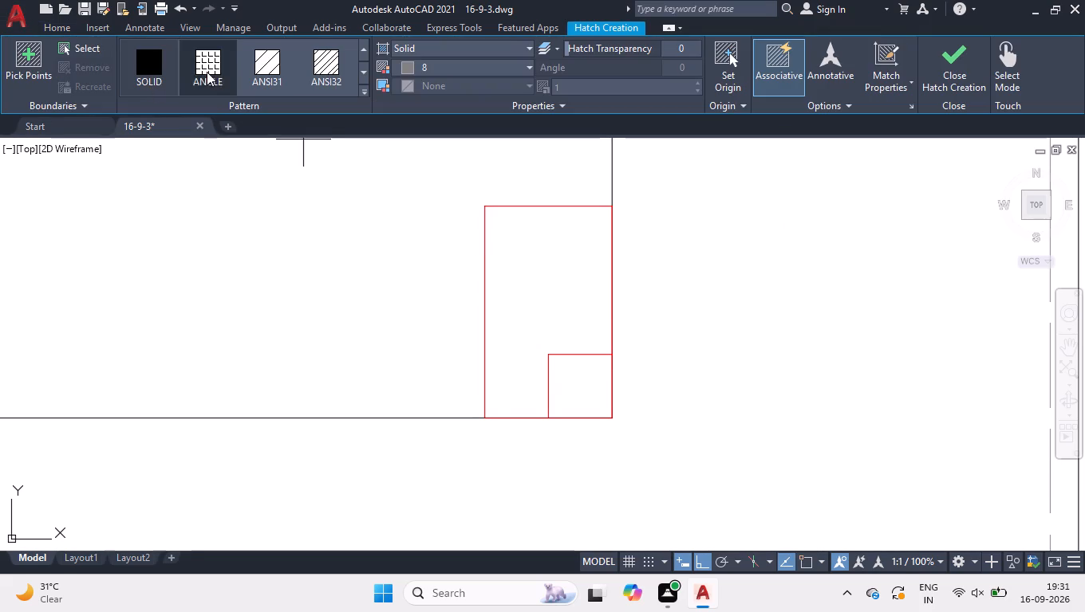
click(292, 53)
click(461, 65)
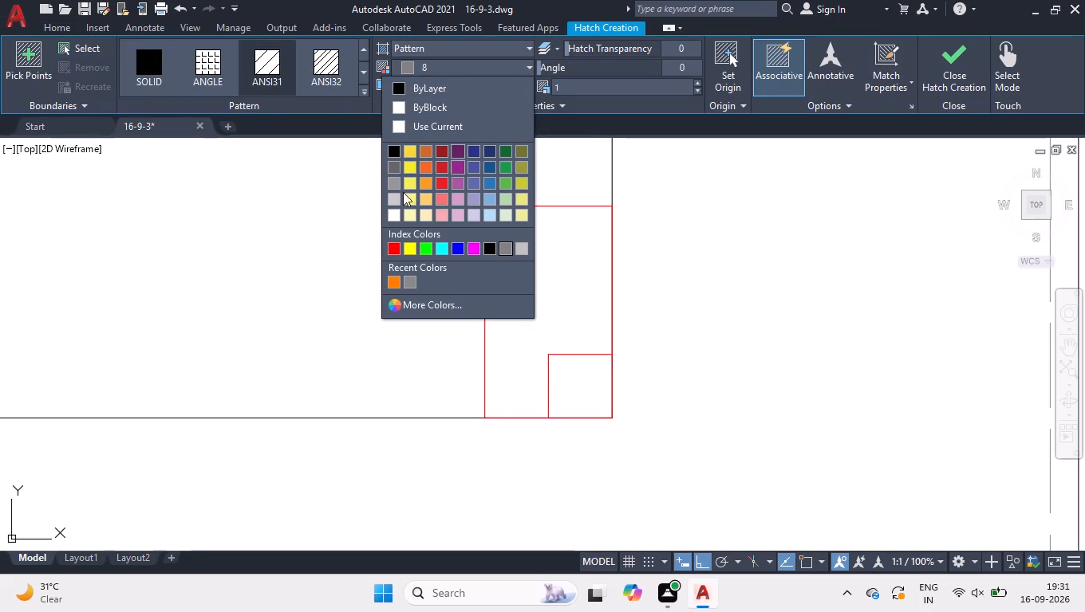
click(390, 245)
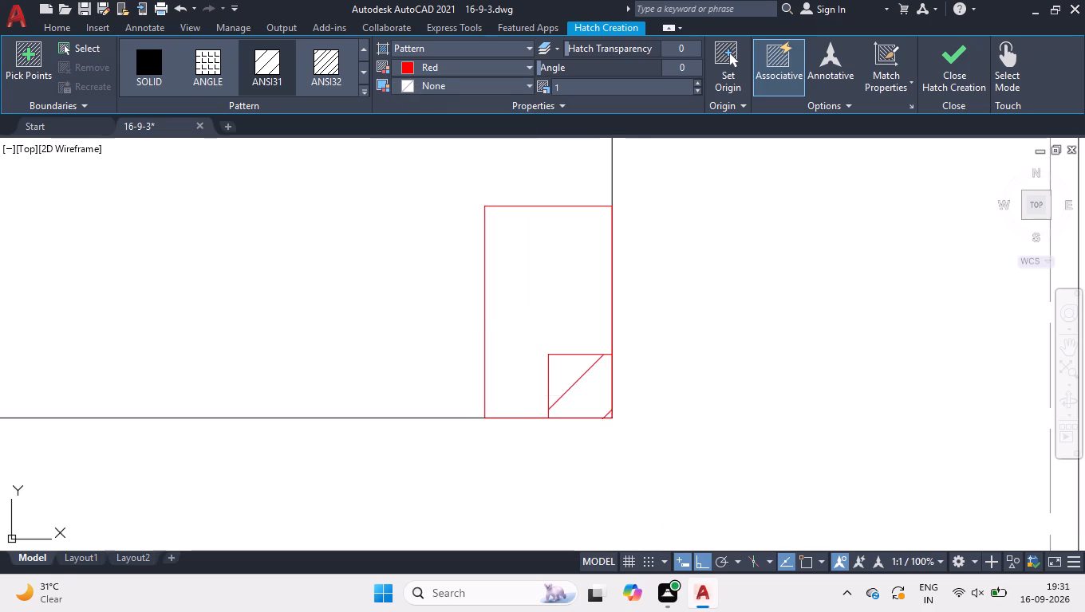
click(572, 395)
click(606, 84)
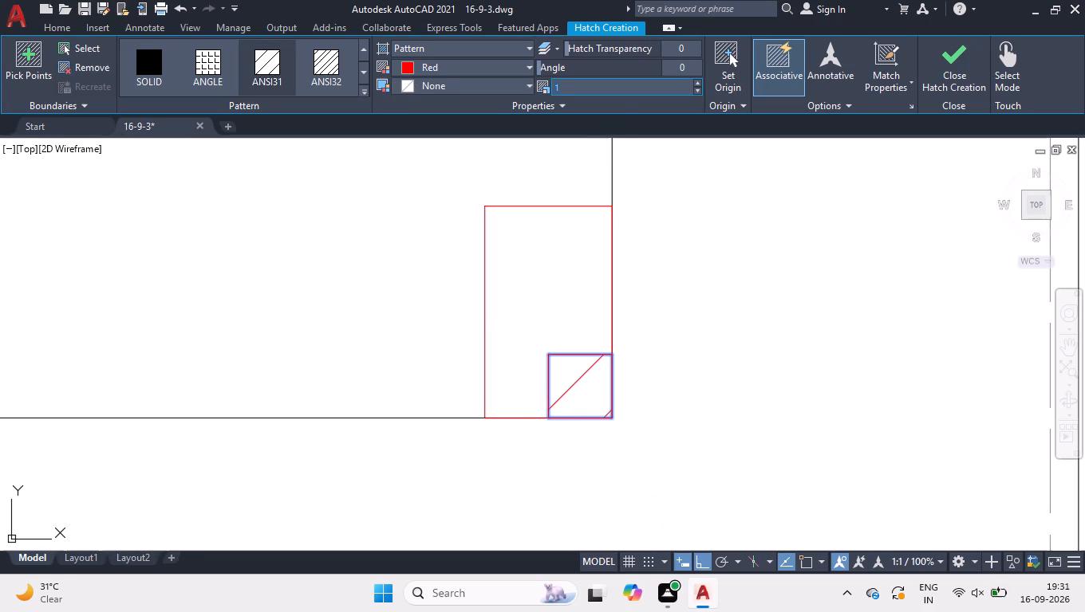
text(0.)
key(2)
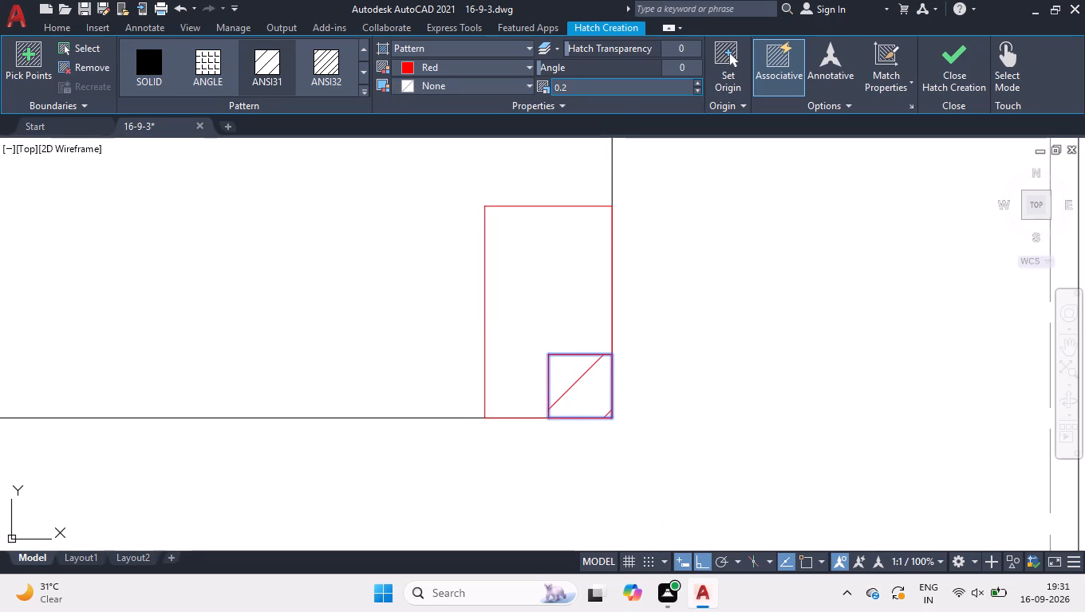
key(Return)
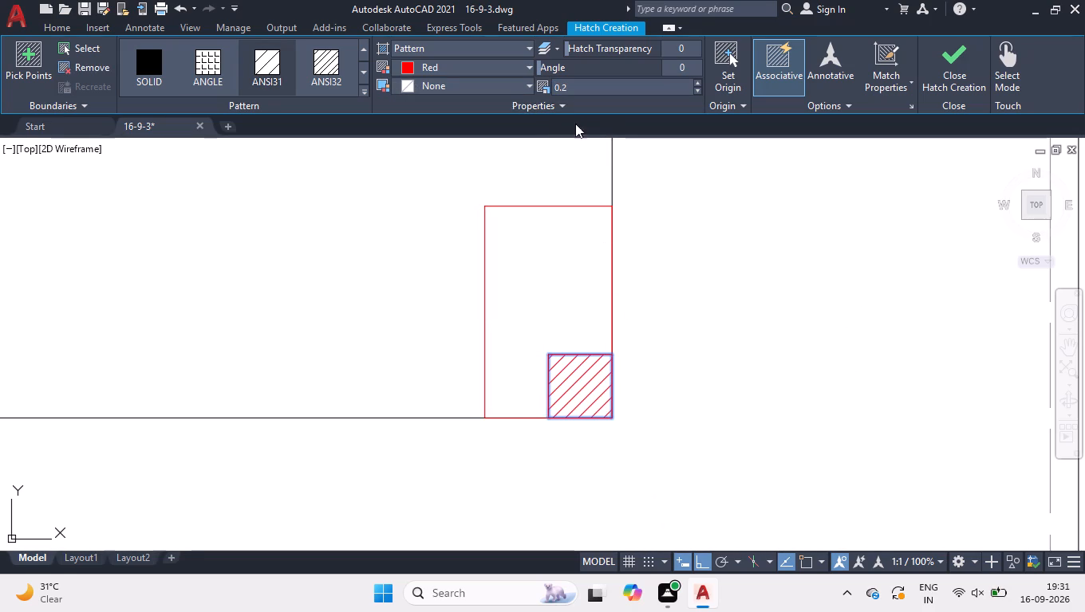
scroll(240, 70, down, 3)
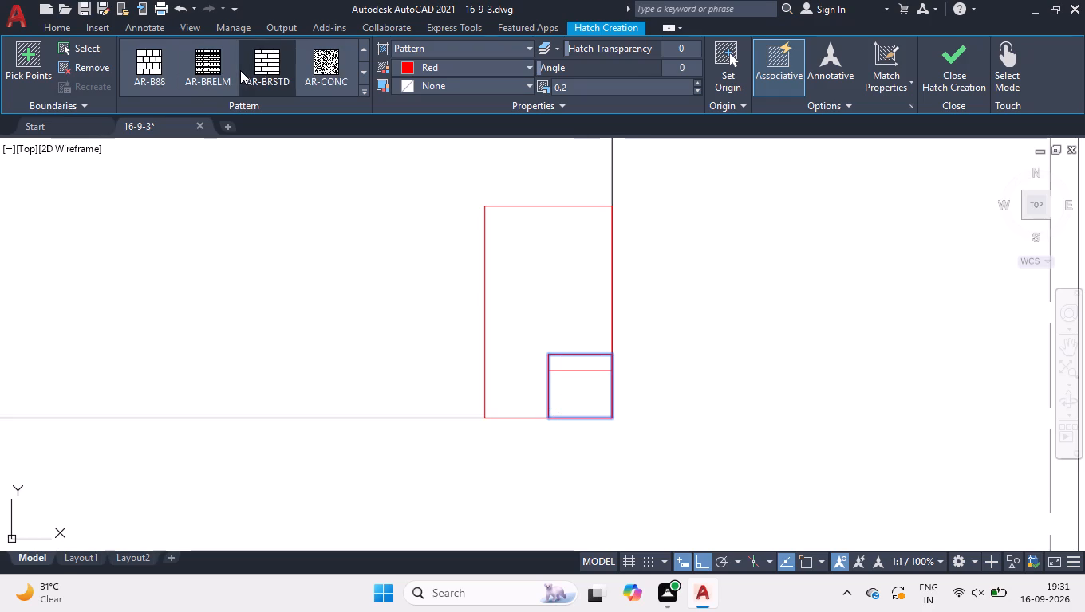
scroll(228, 67, up, 1)
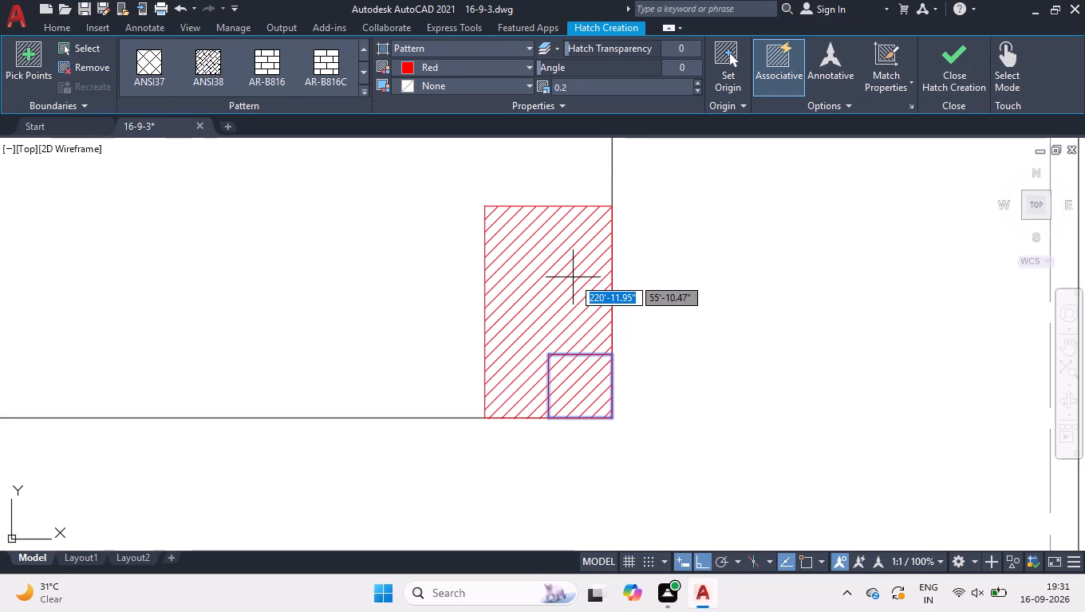
key(Return)
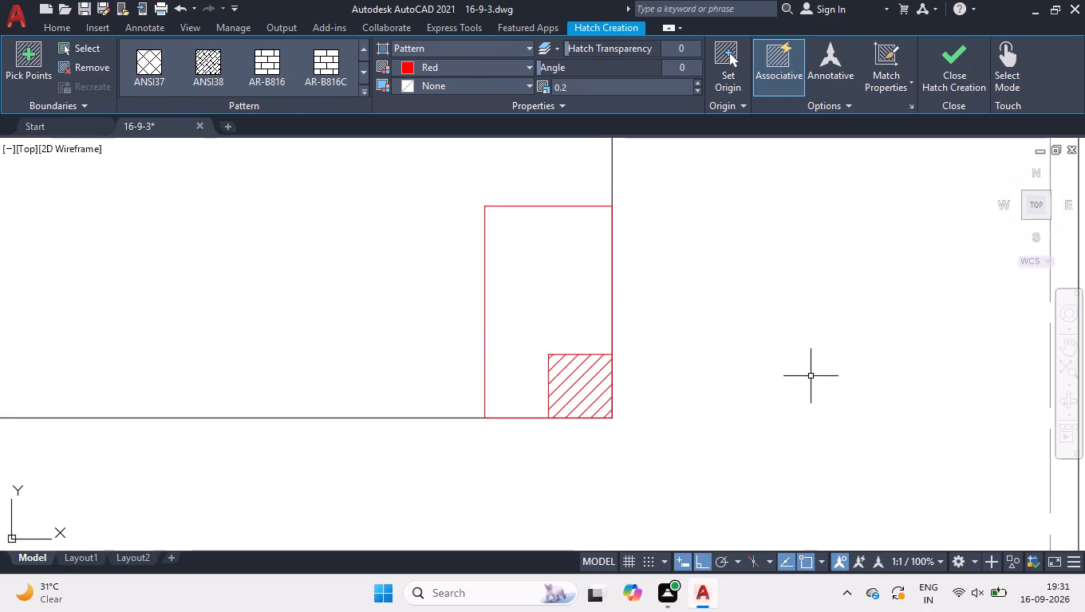
Apply an ANSI37 hatch in colour 8 to the L-shaped area around the small square.
click(157, 96)
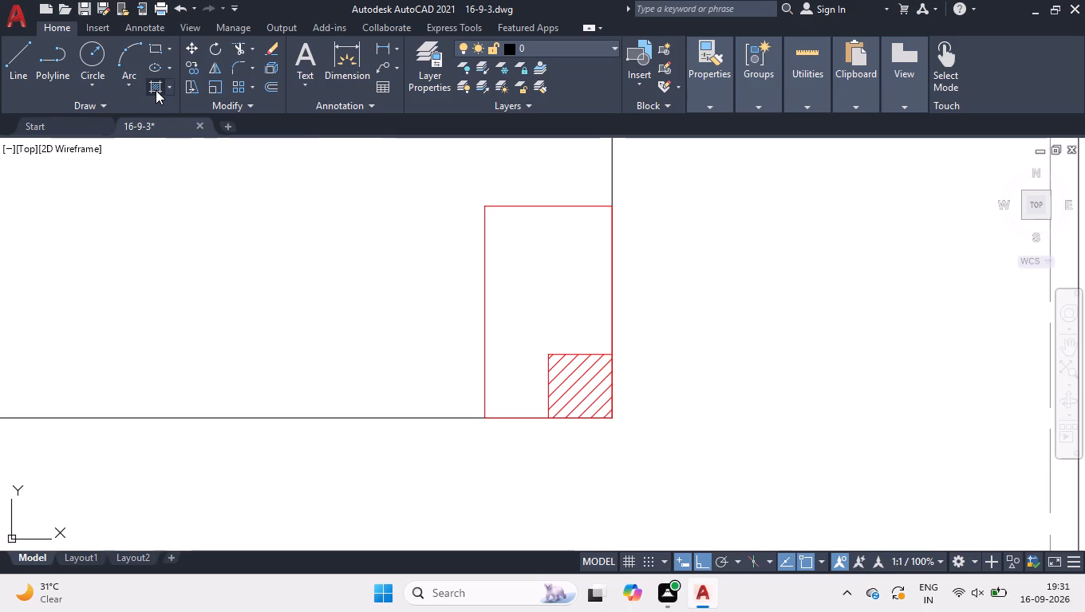
click(156, 90)
scroll(146, 47, down, 5)
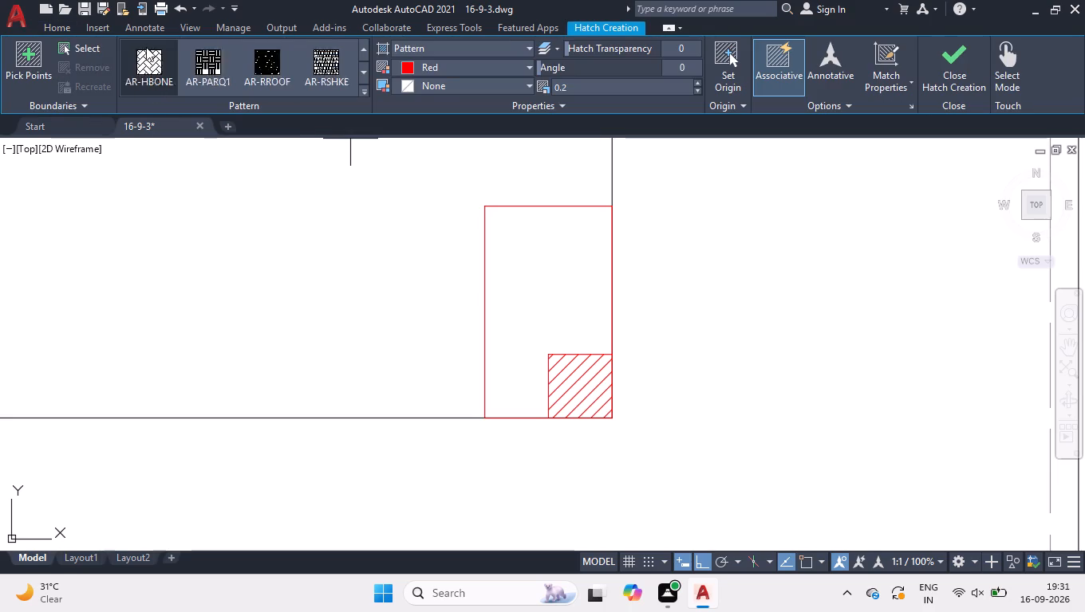
scroll(146, 47, up, 3)
click(146, 50)
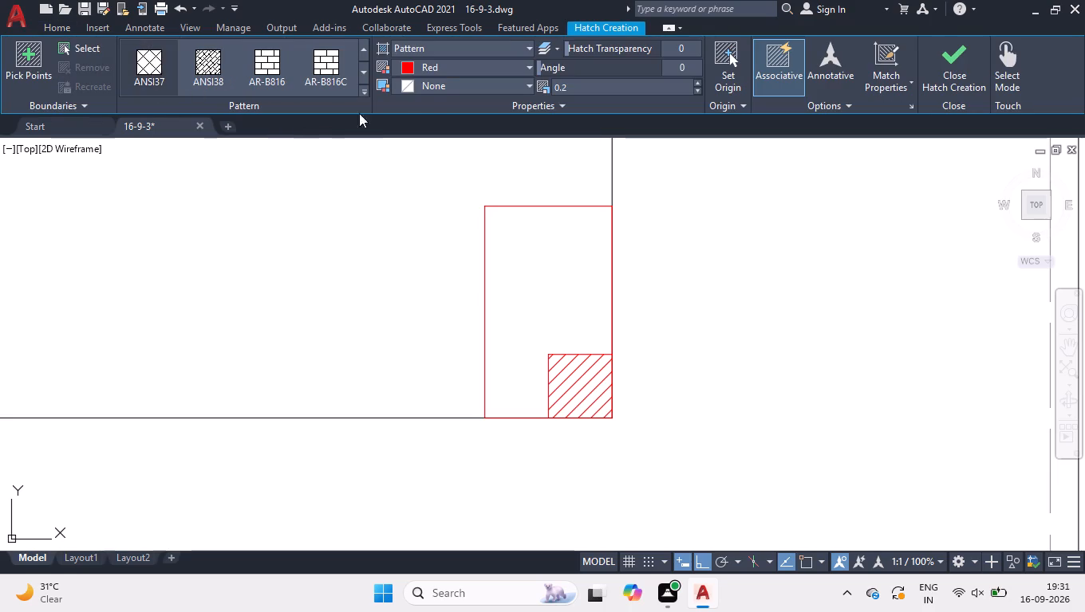
click(446, 69)
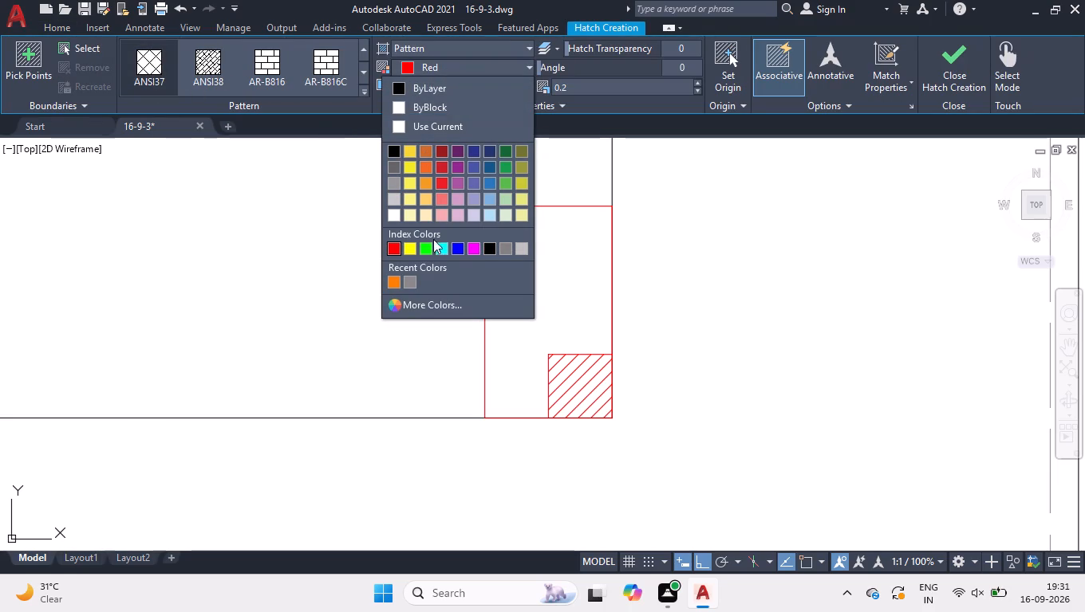
click(504, 245)
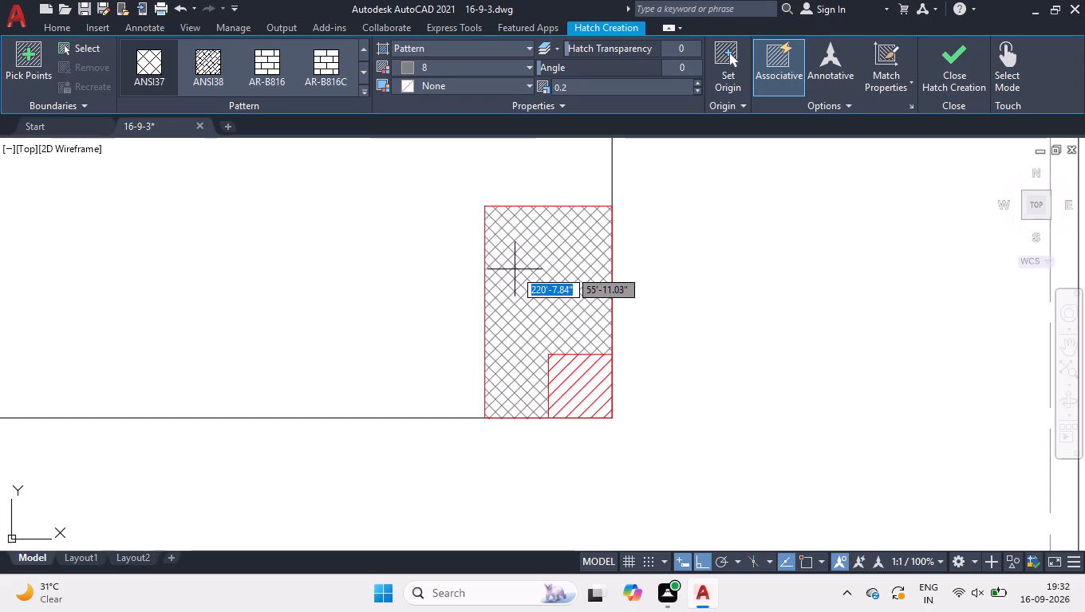
click(515, 269)
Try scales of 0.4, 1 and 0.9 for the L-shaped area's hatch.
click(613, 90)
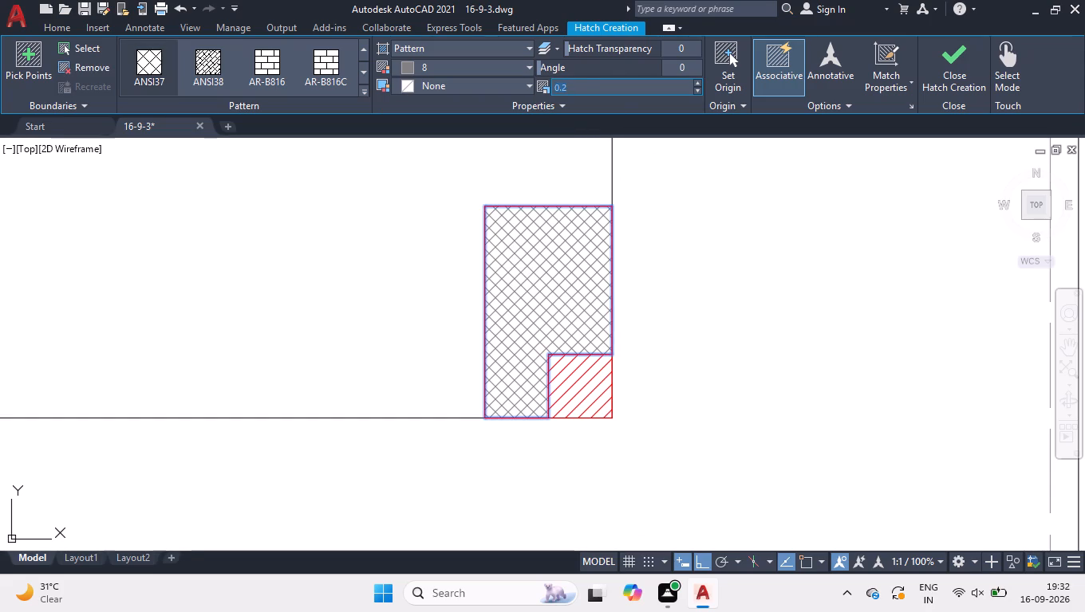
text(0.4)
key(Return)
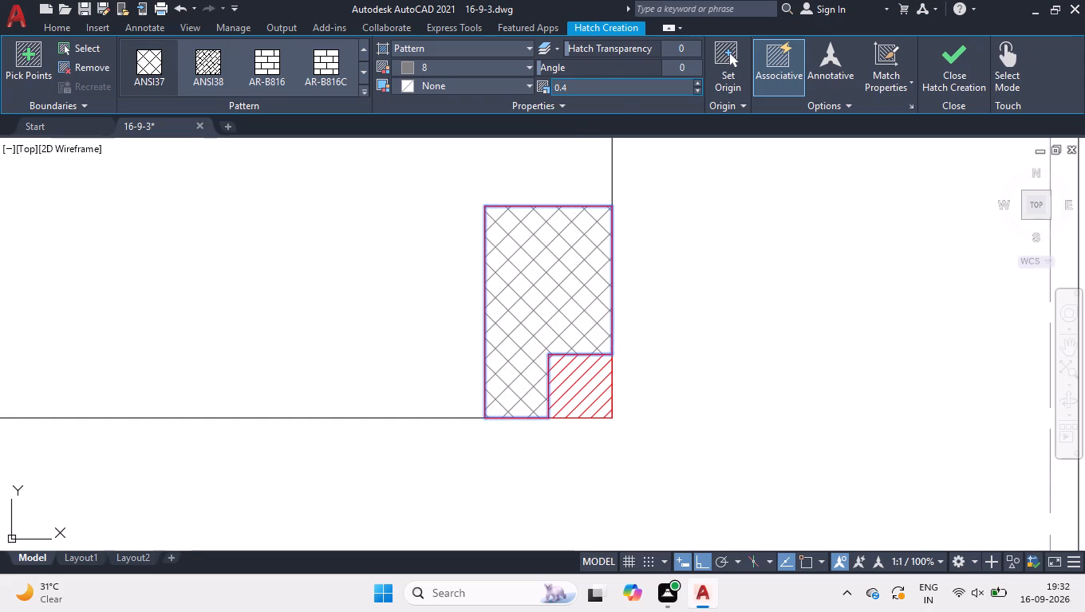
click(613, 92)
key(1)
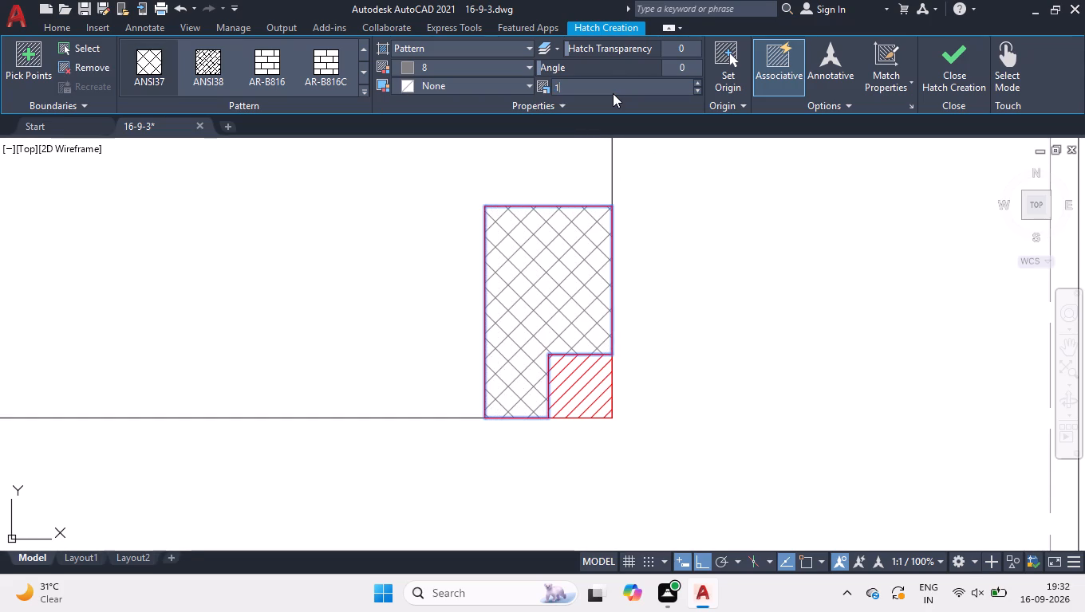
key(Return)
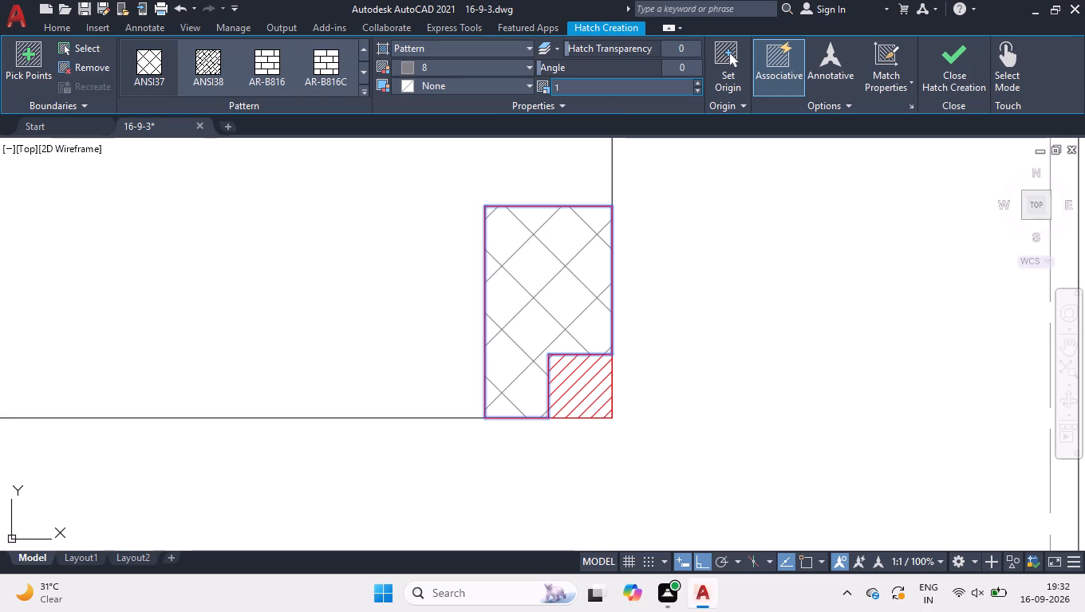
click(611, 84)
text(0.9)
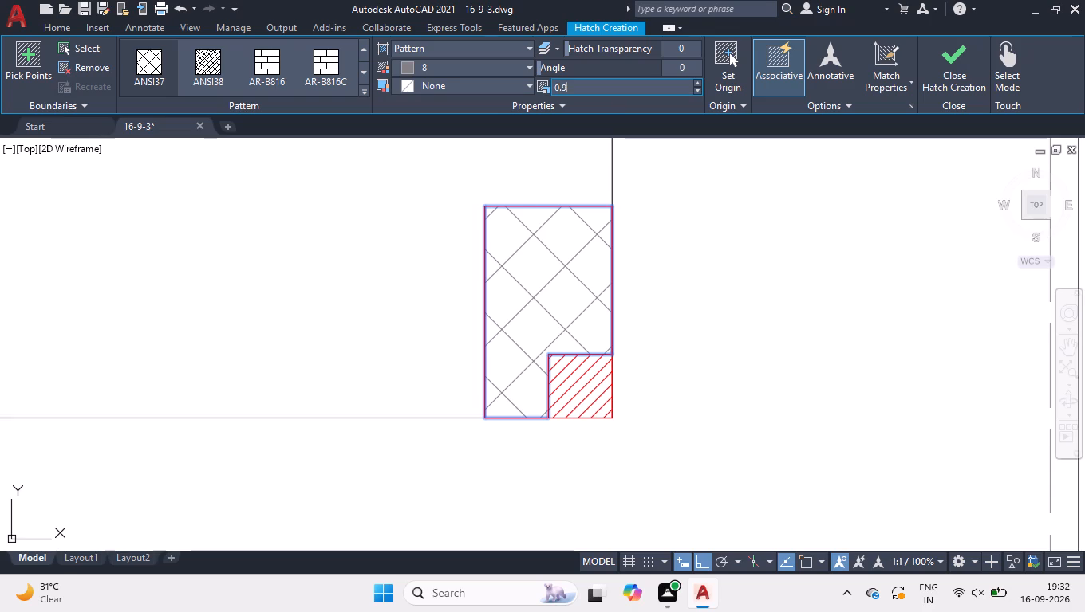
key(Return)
Set the L-shaped area's hatch scale to 0.8 and finish the hatch.
click(611, 84)
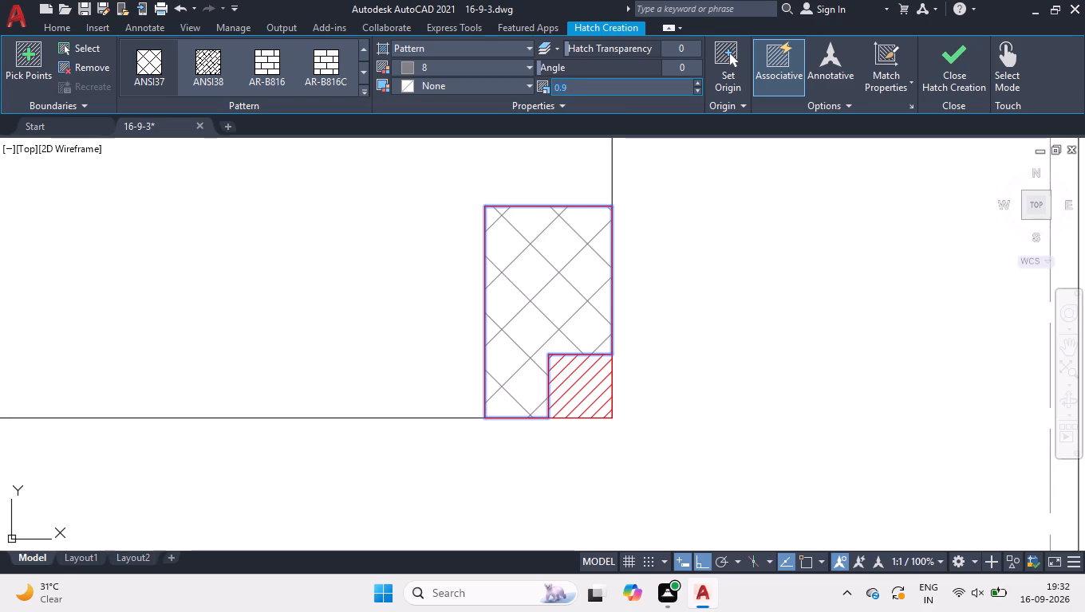
text(0.)
key(BackSpace)
key(8)
key(BackSpace)
text(.8)
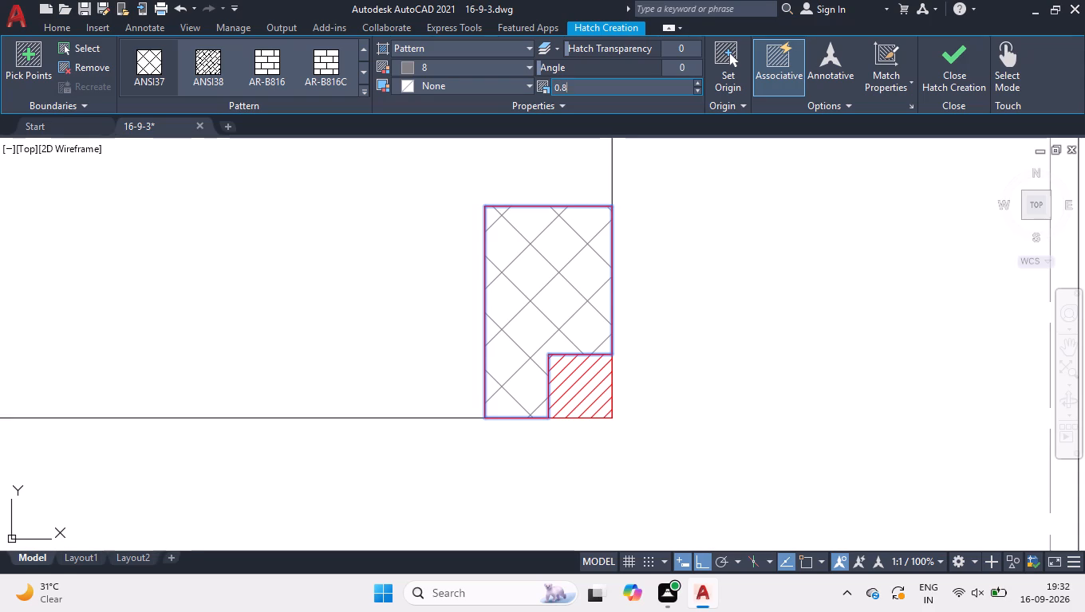
key(Return)
key(Return)
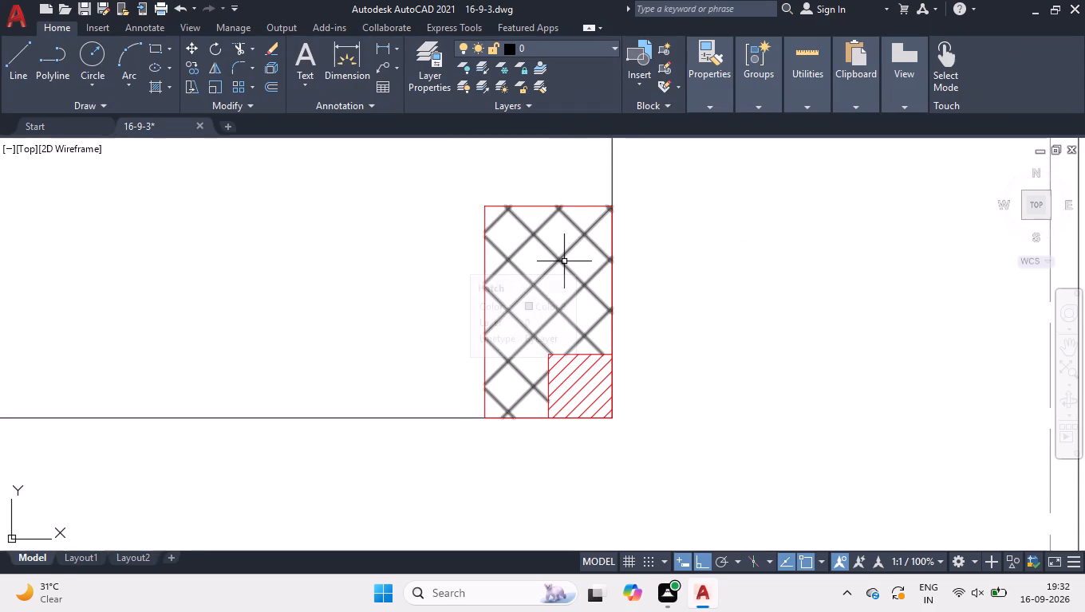
Draw a line about 1'-2.2" long westward across the rectangle along the small square's top edge, starting about 2.5" east of the rectangle.
key(l)
key(Return)
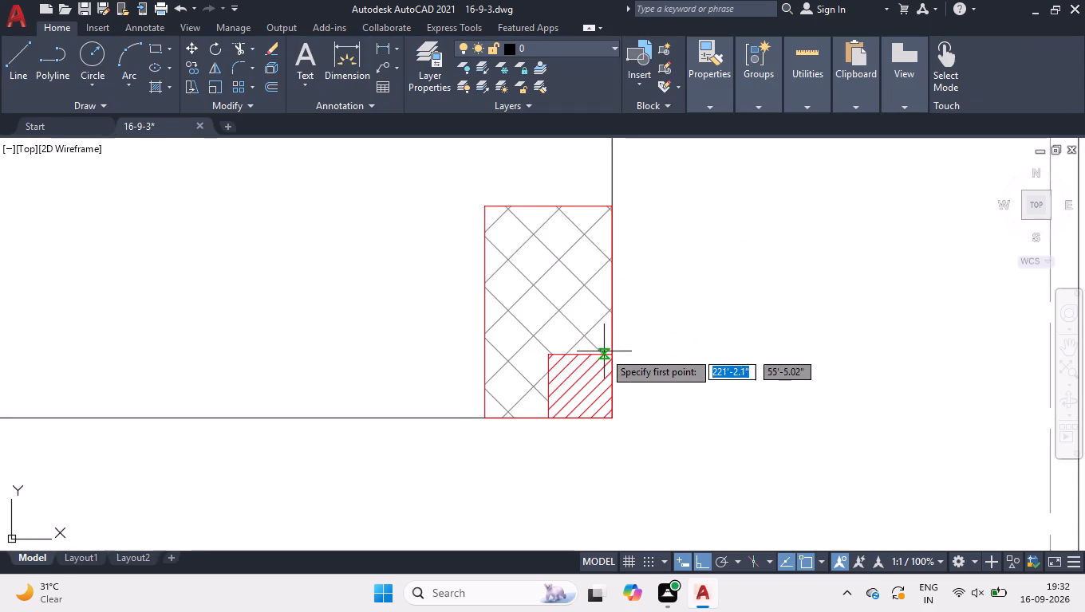
click(649, 356)
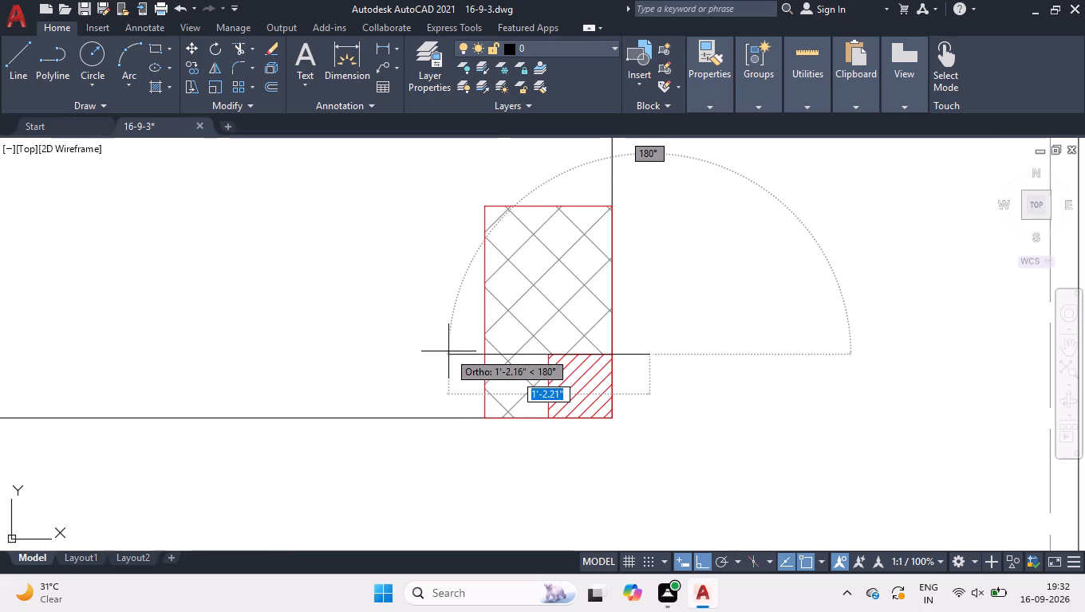
click(448, 350)
key(space)
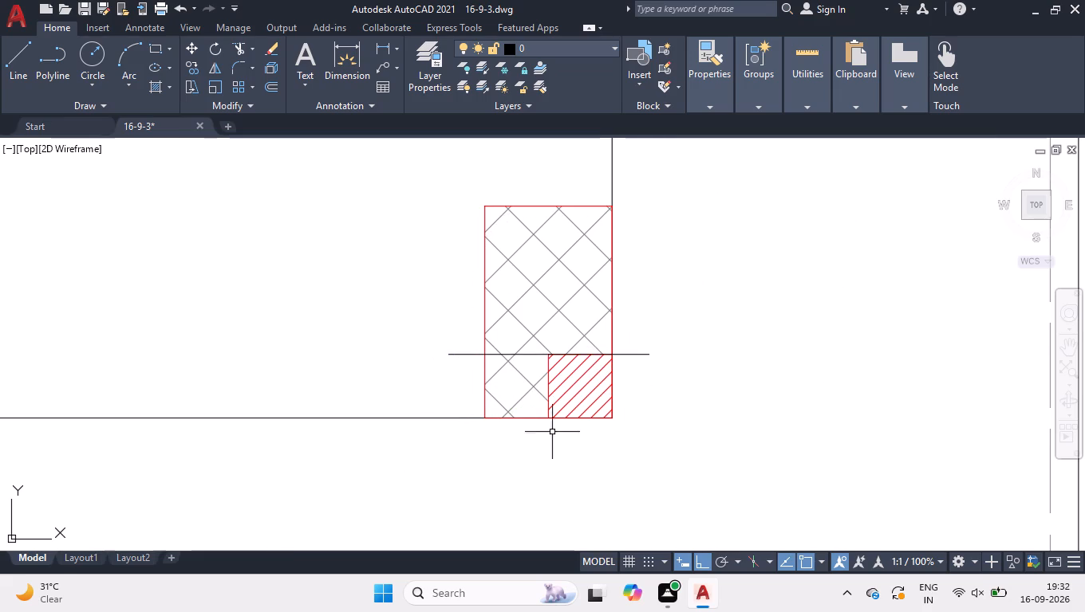
Draw a vertical line about 1'-7.3" long northward across the rectangle along the small square's west edge.
key(space)
click(550, 454)
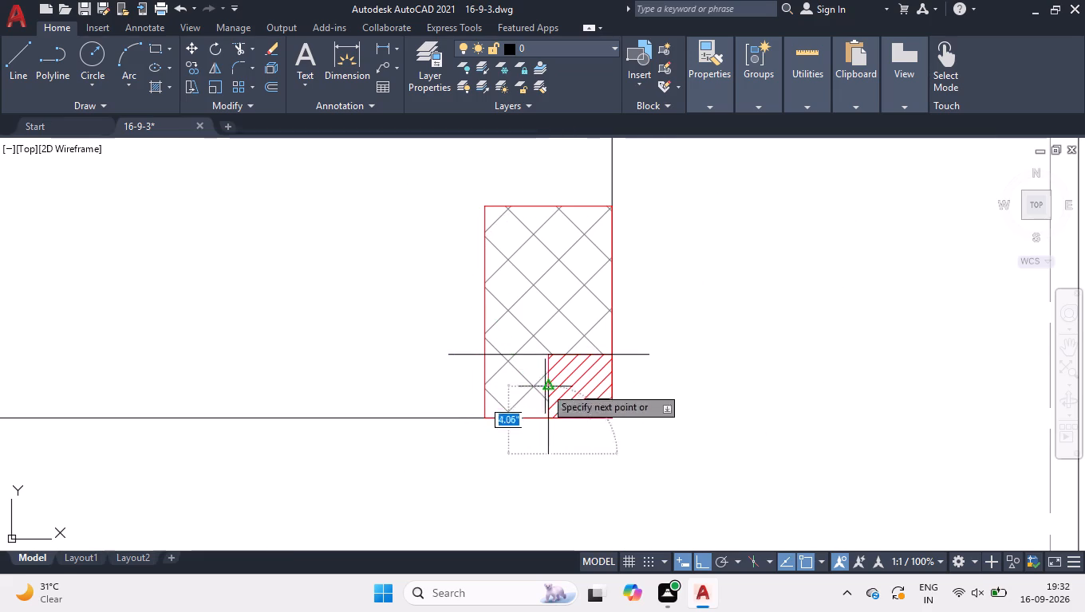
click(546, 180)
key(space)
Change the colour of the two crossing lines through the corner detail to Color 253.
click(555, 176)
click(540, 185)
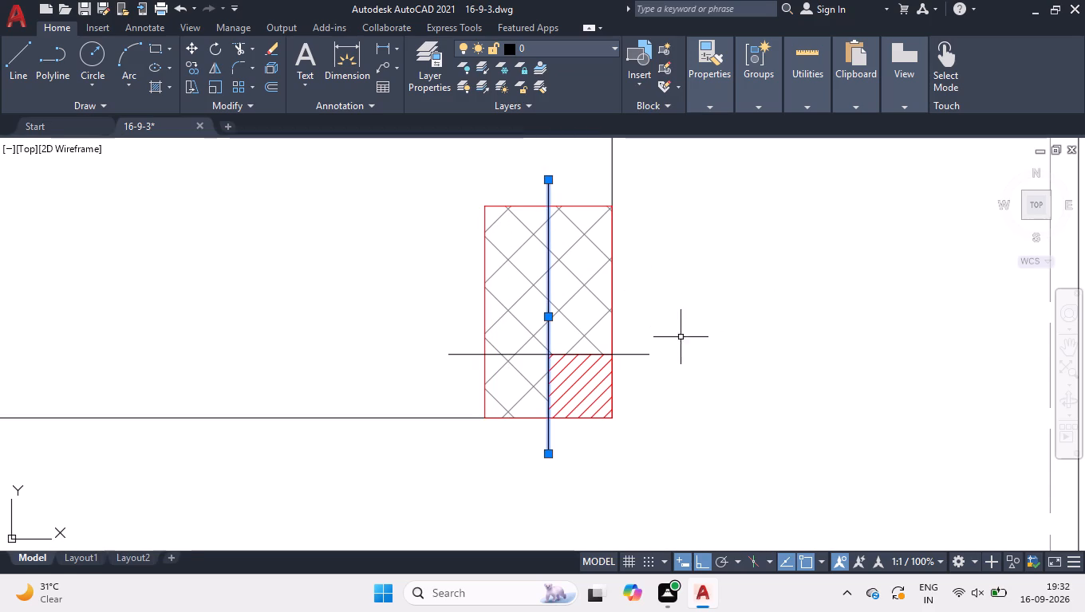
click(681, 337)
click(646, 384)
key(ctrl+1)
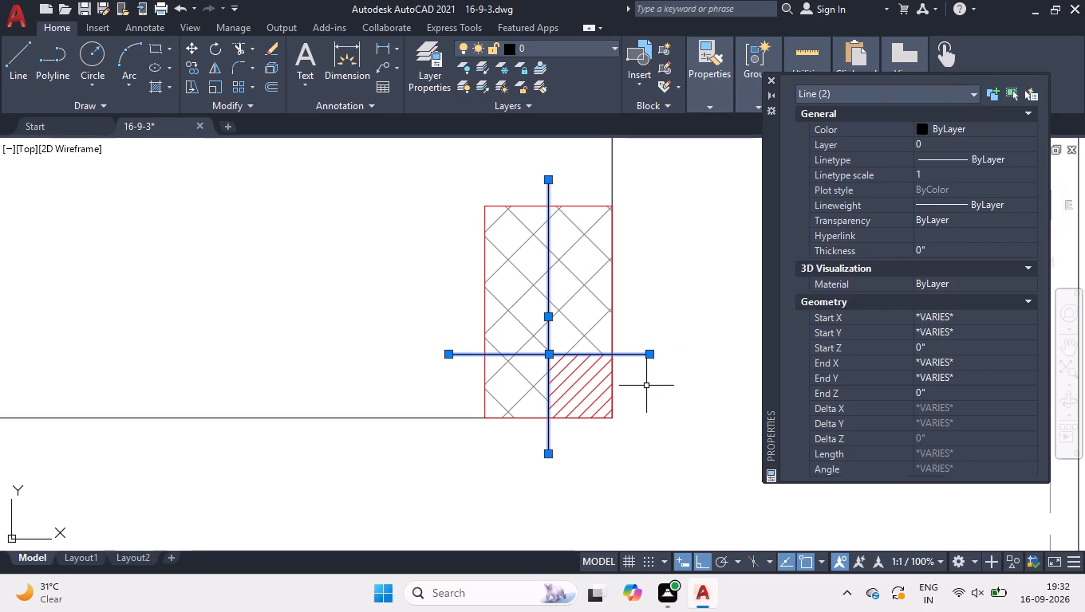
double_click(1019, 130)
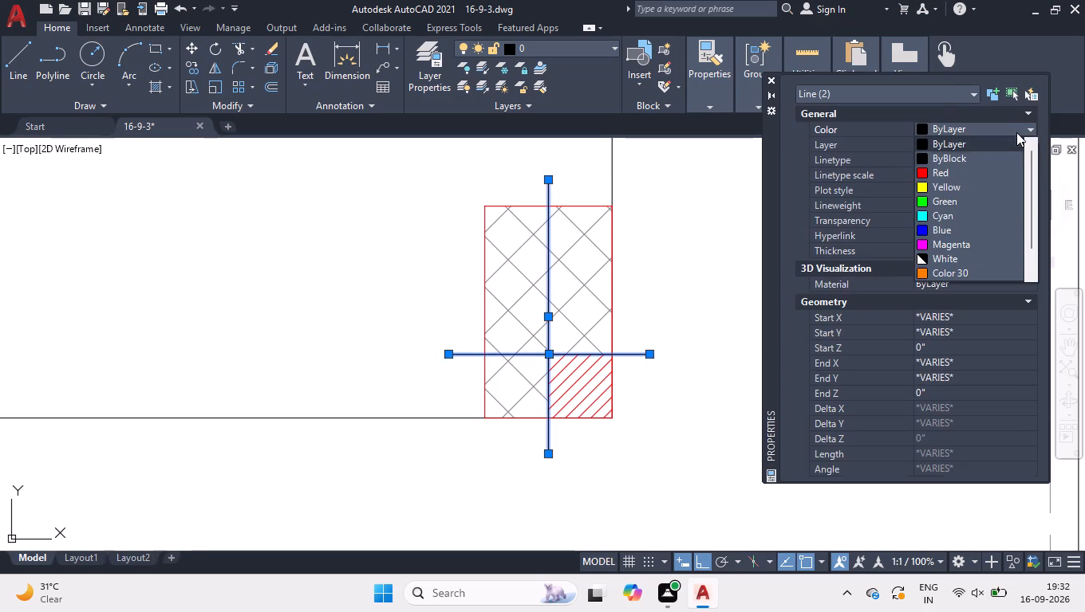
scroll(947, 168, down, 4)
click(949, 259)
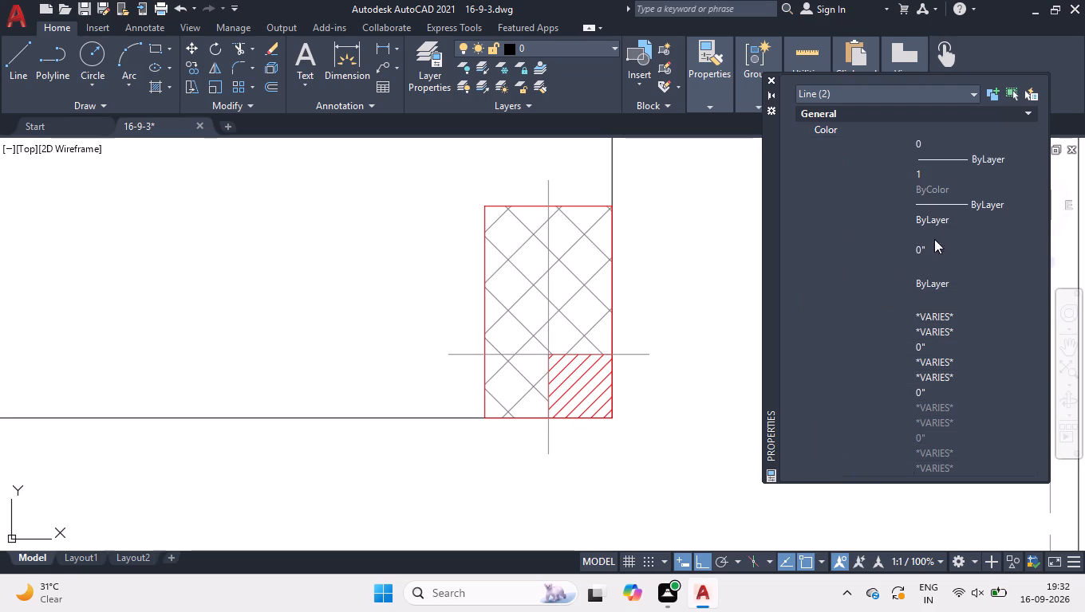
click(766, 78)
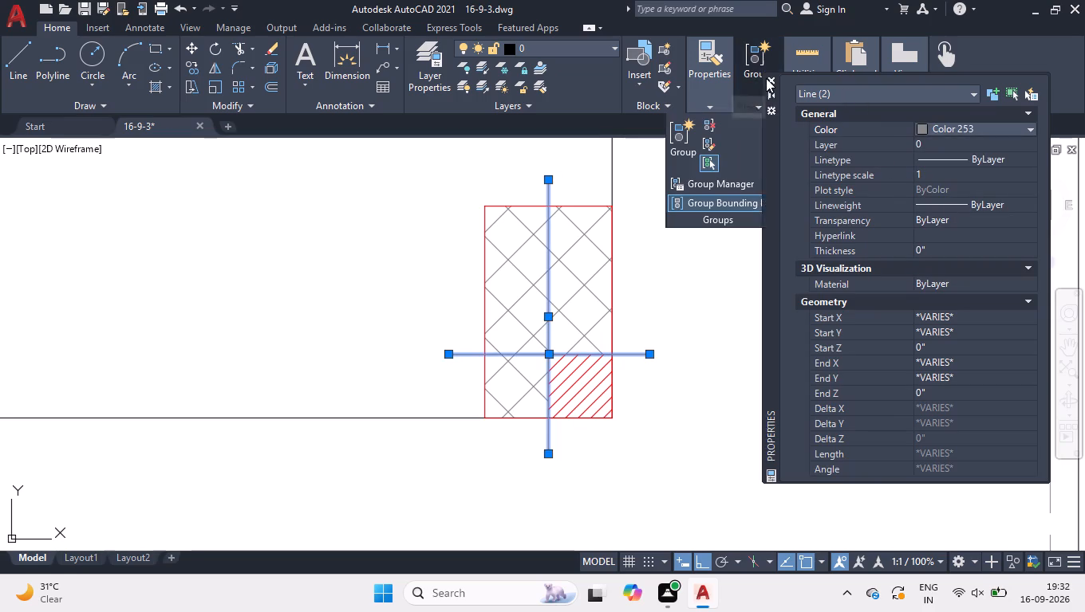
right_click(724, 316)
click(773, 445)
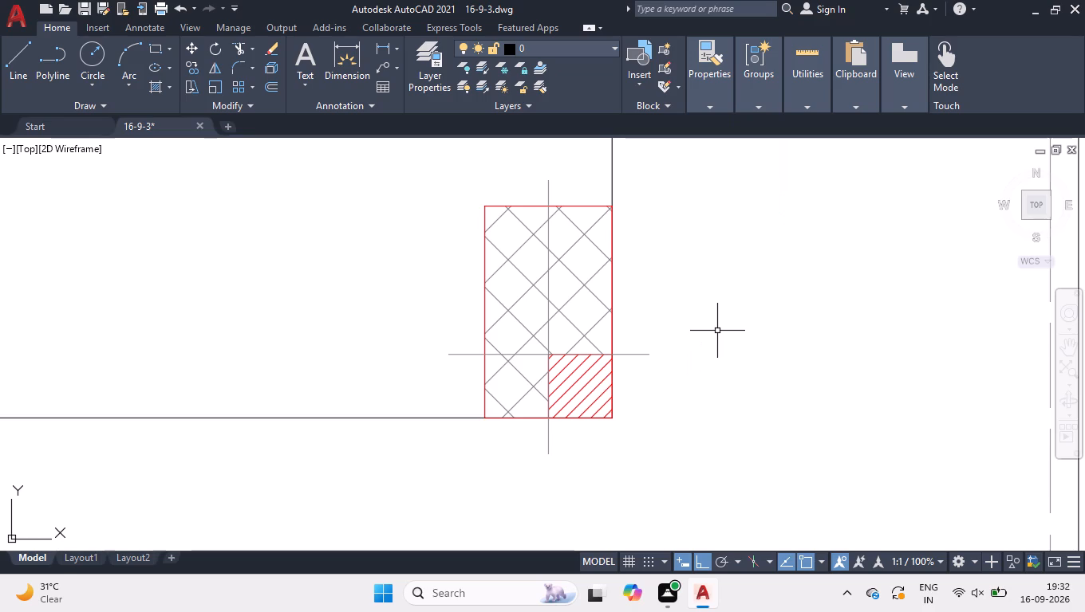
Trim the crossing lines' segments that overlap the north and west edges of the small hatched square.
text(TR)
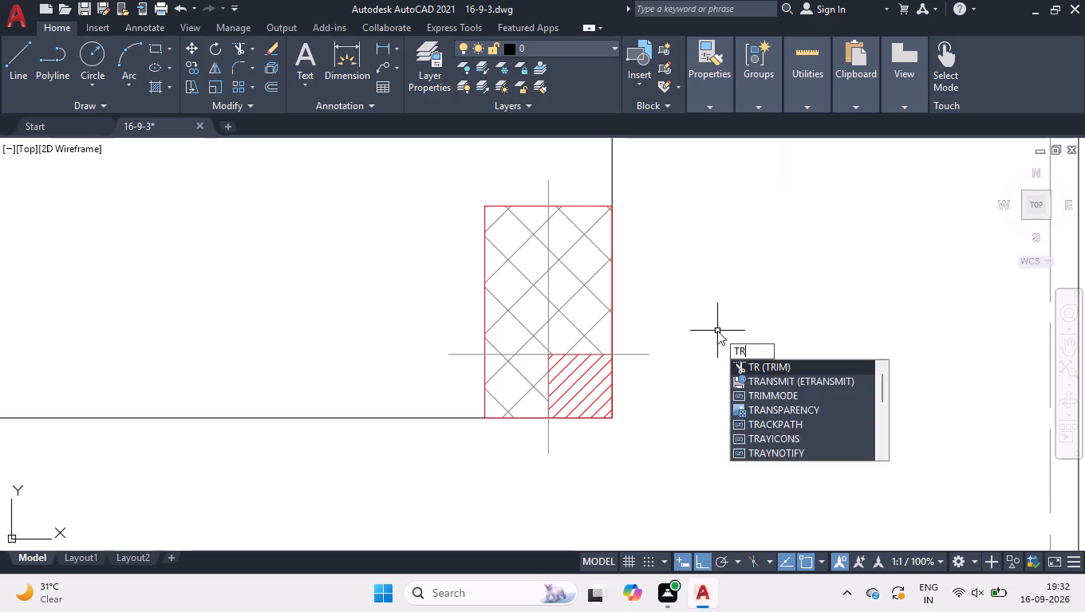
key(Return)
scroll(584, 377, up, 5)
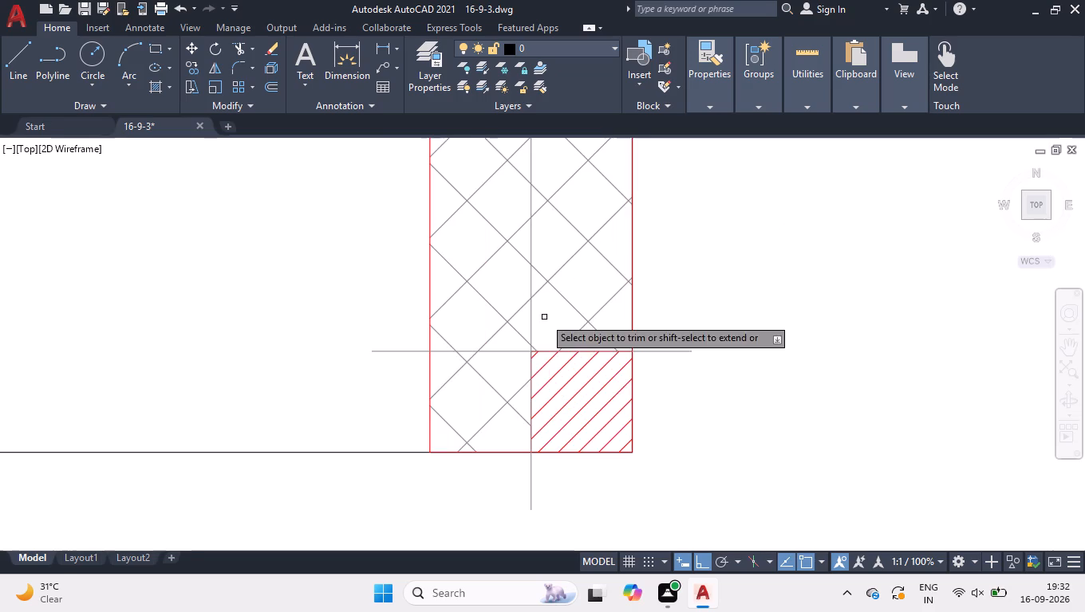
scroll(539, 363, up, 2)
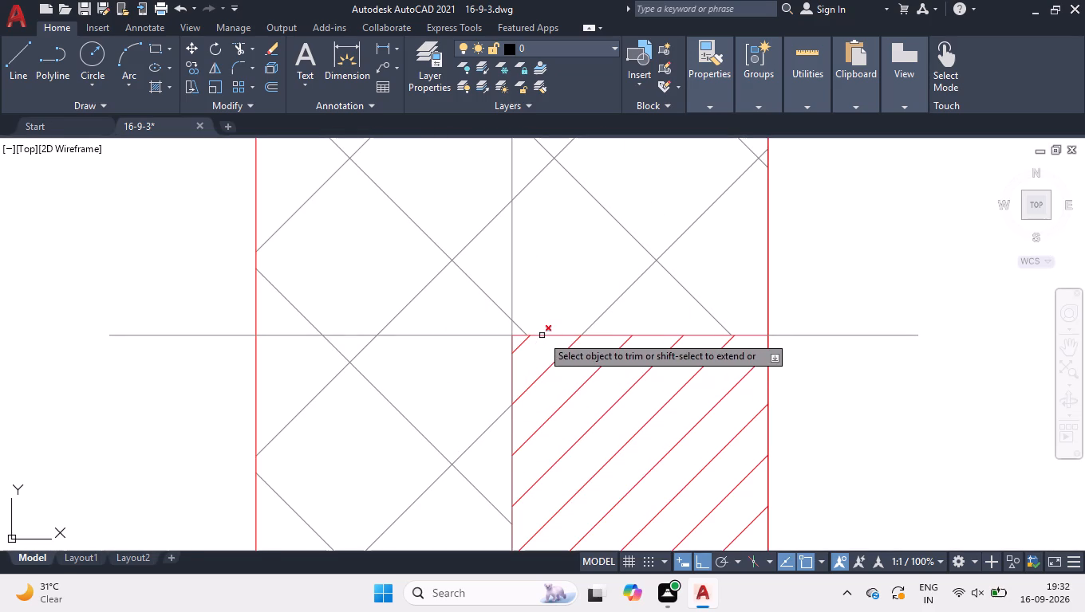
click(542, 335)
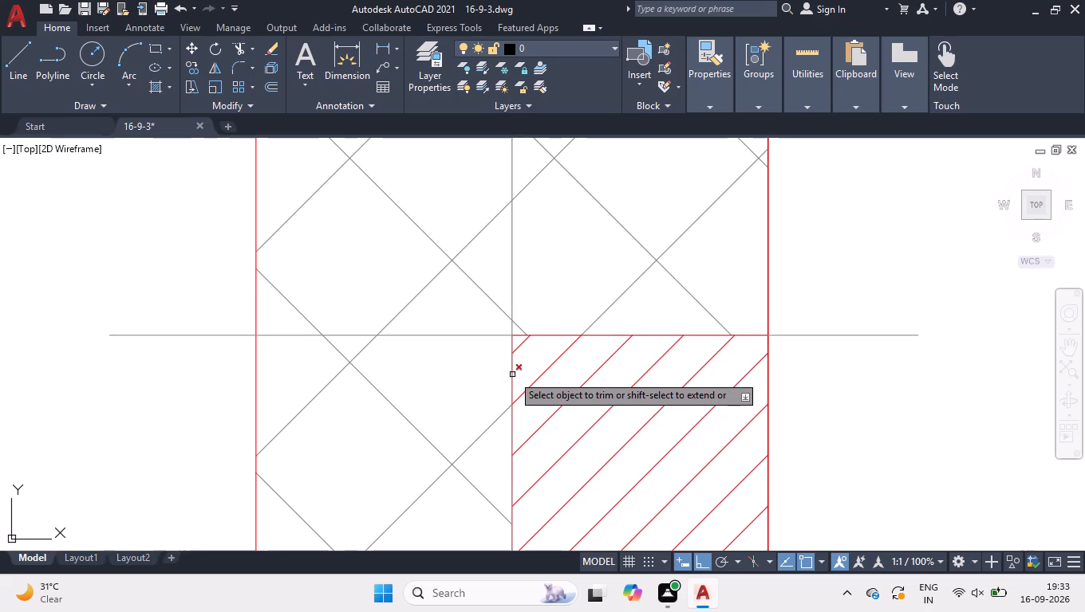
click(512, 375)
key(space)
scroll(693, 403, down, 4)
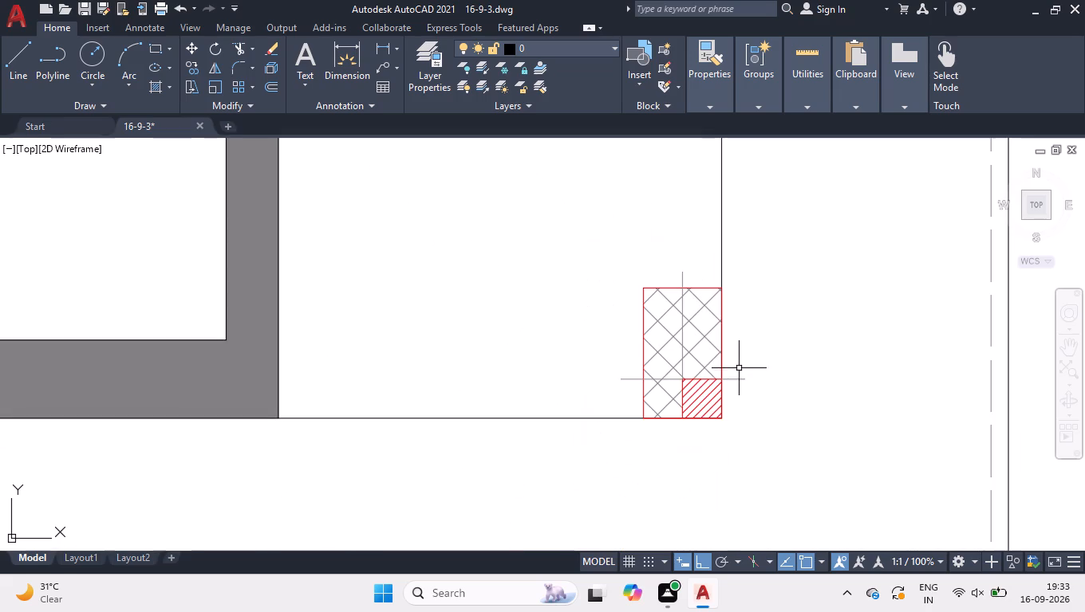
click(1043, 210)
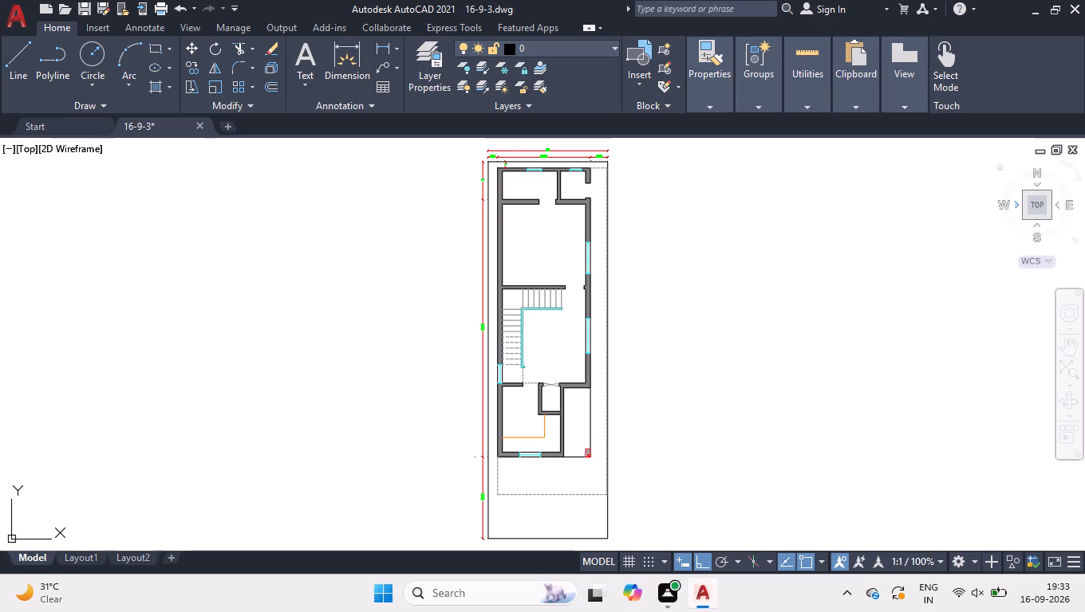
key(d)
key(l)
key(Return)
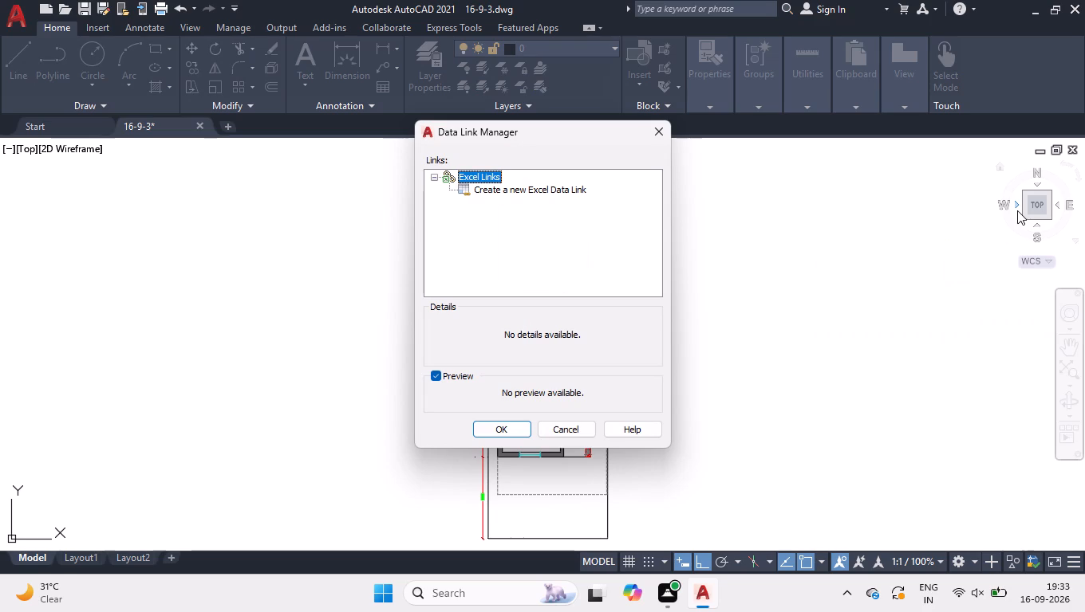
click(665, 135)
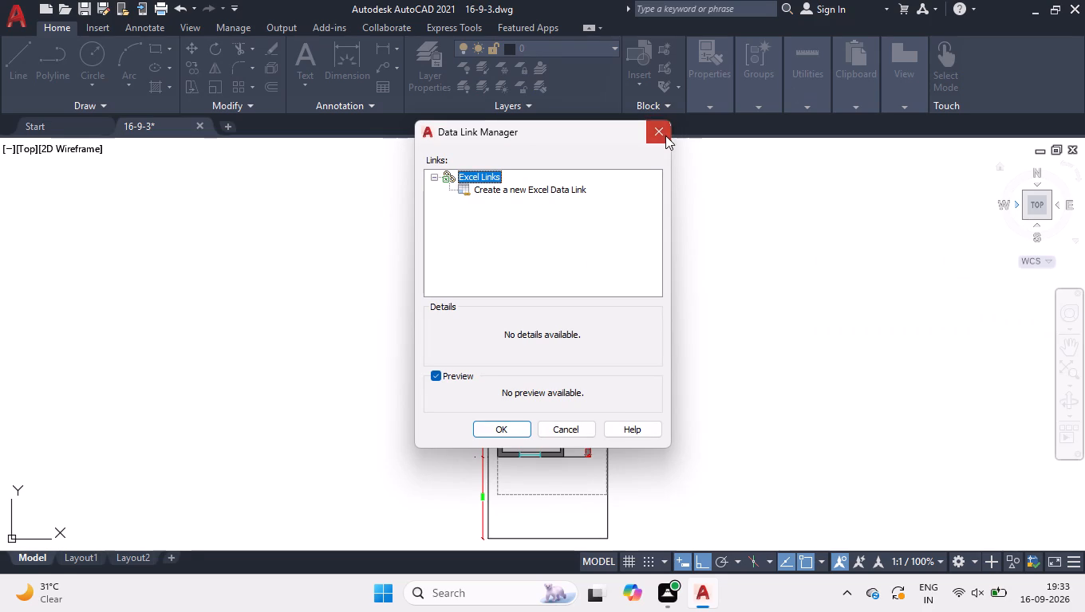
Add an overall linear dimension along the plot's full west side, placed outside the existing chain of dimensions.
text(DLI)
key(Return)
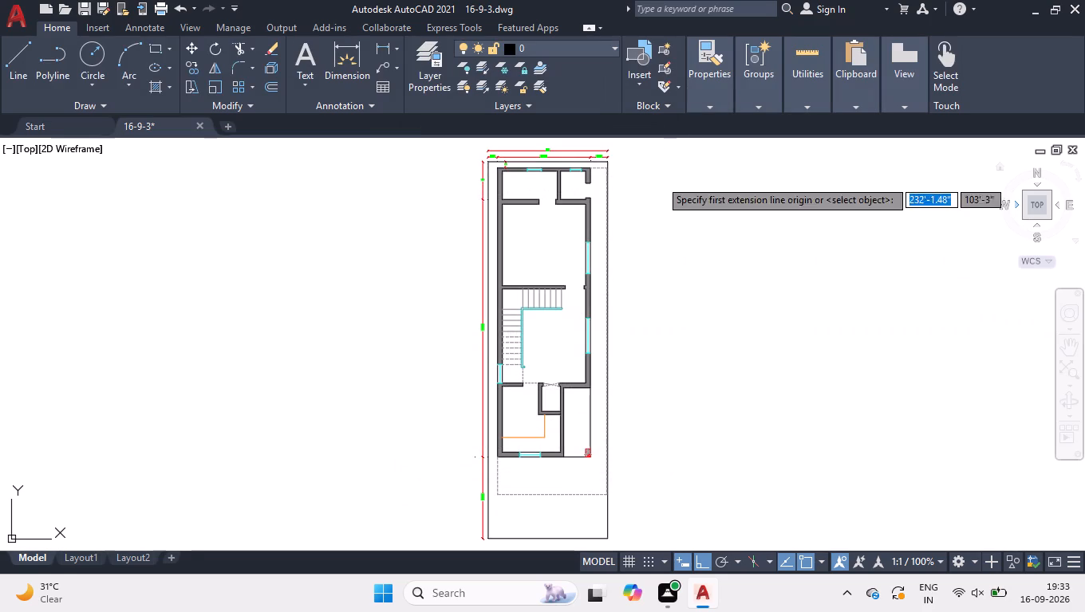
scroll(483, 162, up, 4)
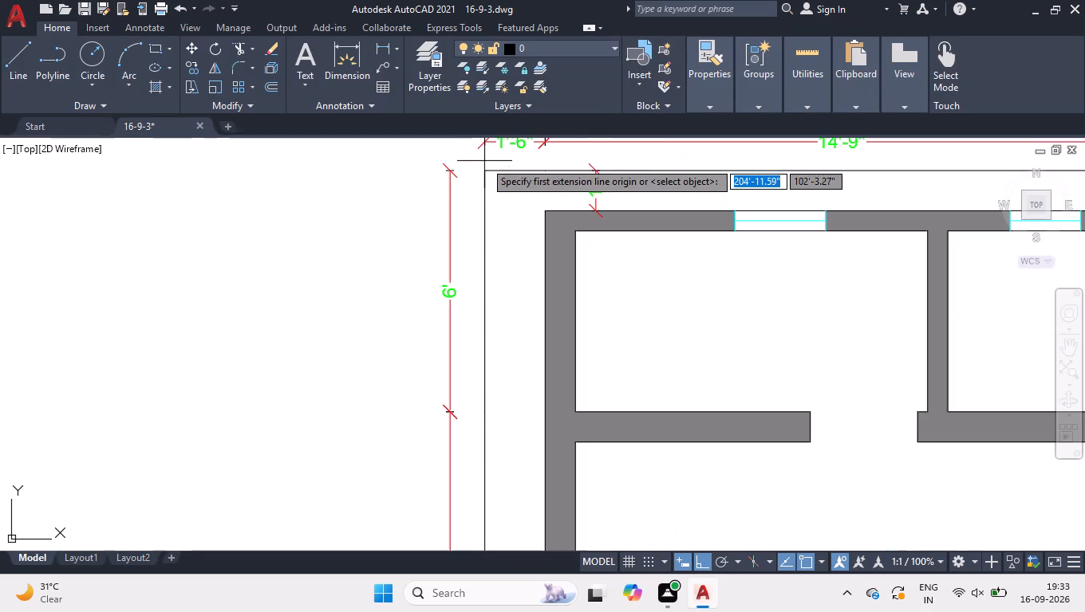
click(484, 167)
scroll(484, 167, down, 5)
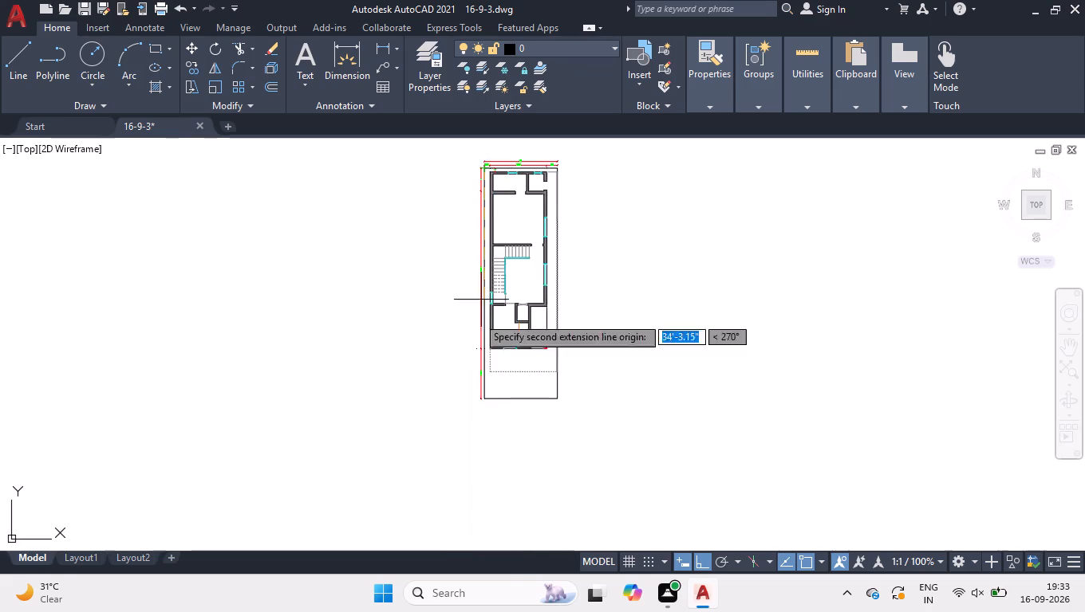
scroll(478, 405, up, 5)
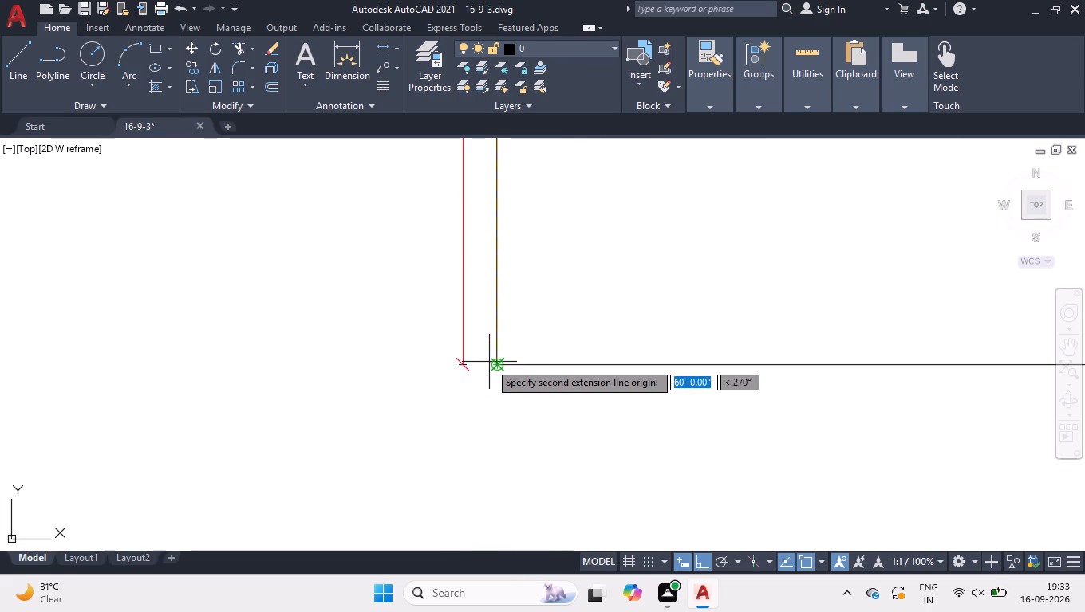
click(498, 367)
scroll(407, 363, down, 6)
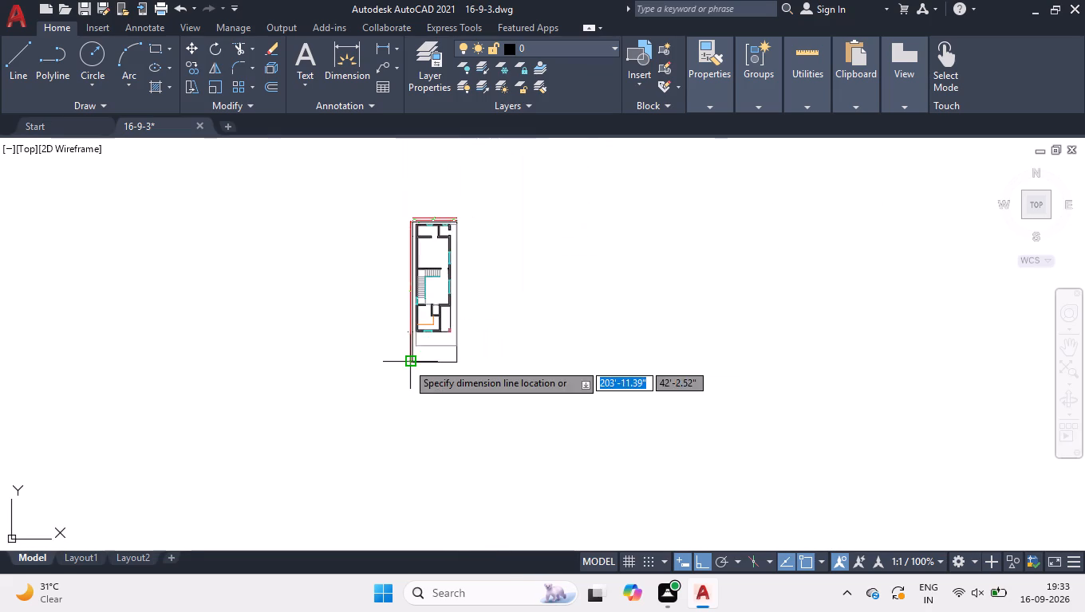
scroll(375, 283, up, 6)
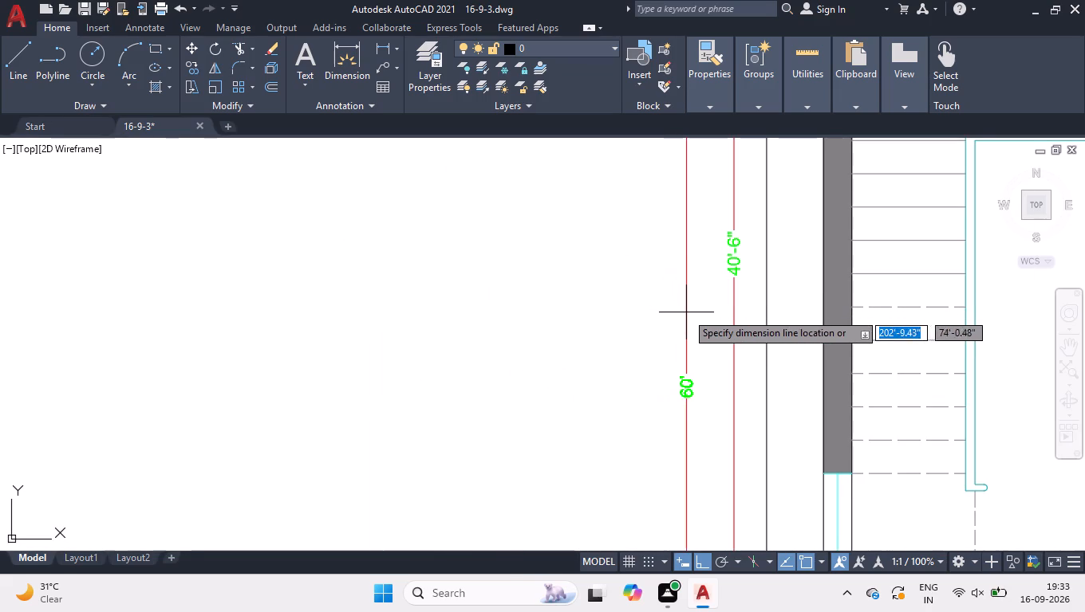
click(692, 314)
Draw a line from about 4'-9.5" west of the plot's southwest corner to its southeast corner, continuing 4'9.48" further east.
scroll(539, 289, down, 5)
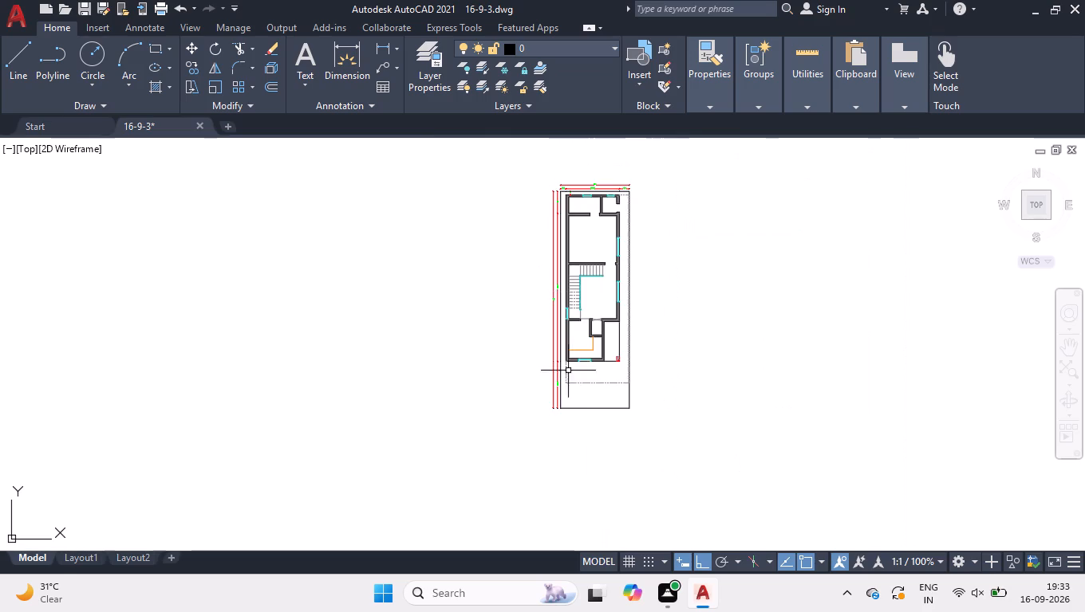
scroll(589, 394, up, 4)
key(l)
key(Return)
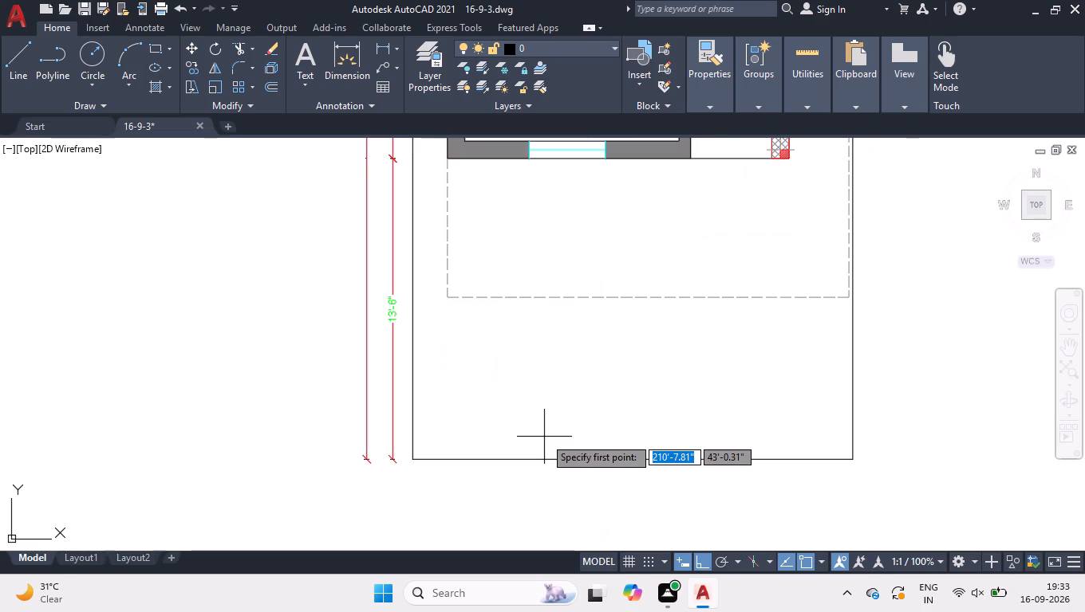
click(302, 465)
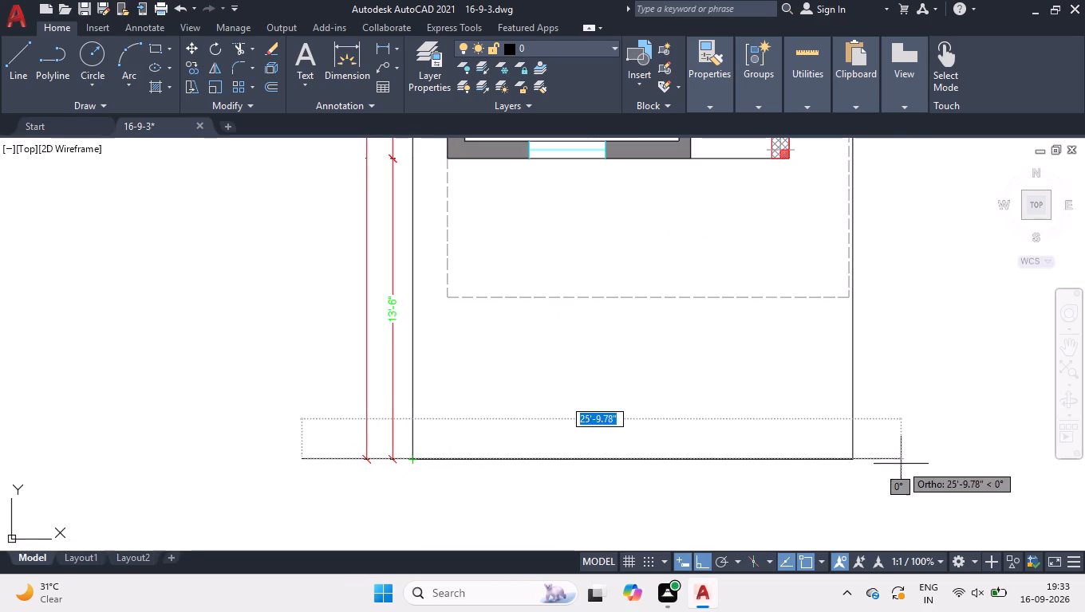
click(854, 459)
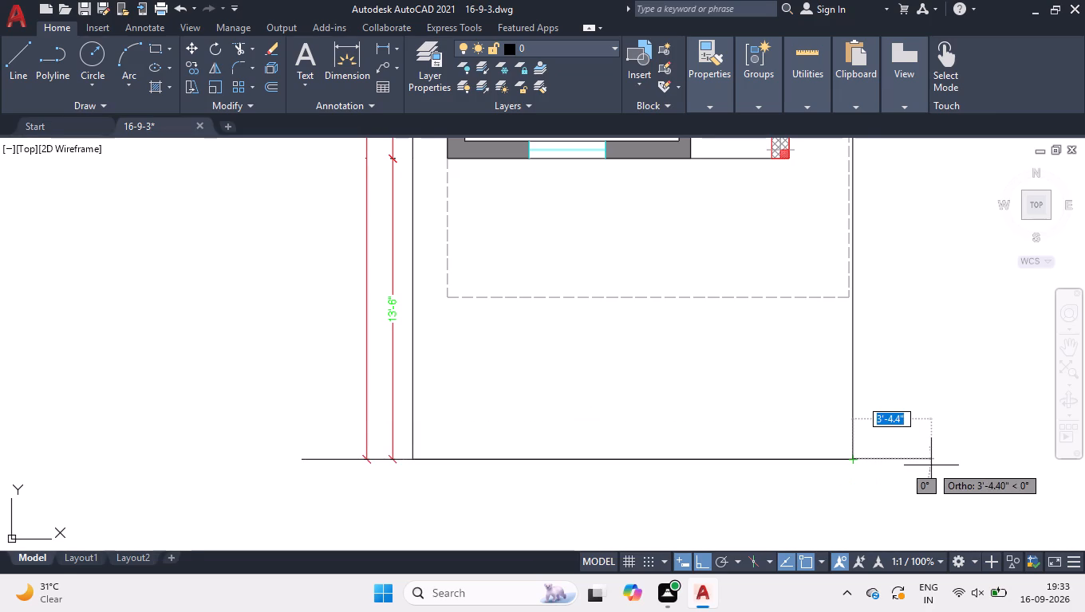
key(4)
text('9.48)
key(Return)
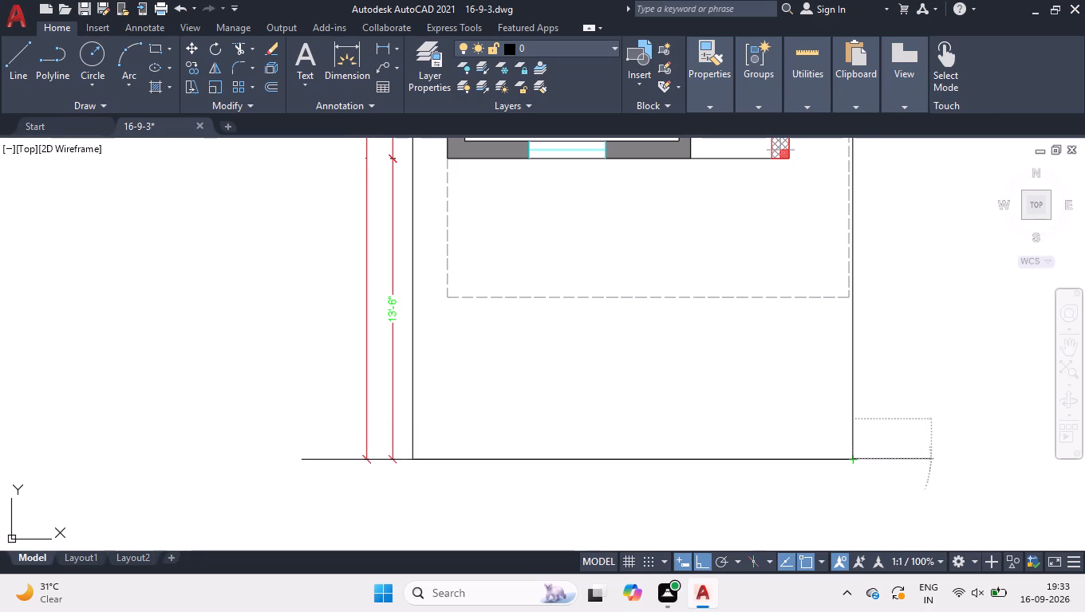
key(space)
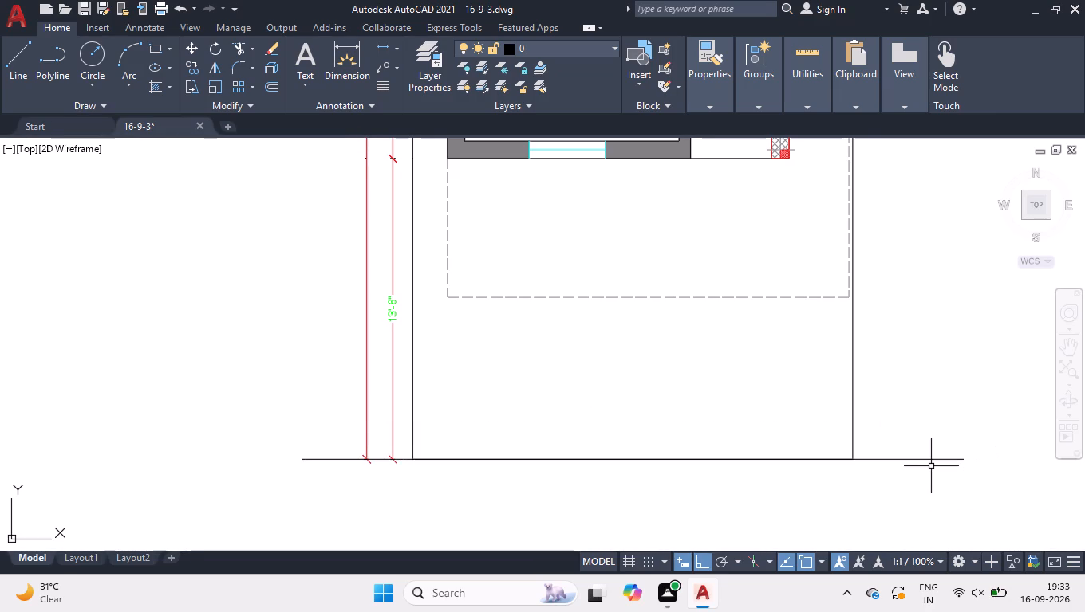
Shorten the long line on the plot's south edge so that its east end stops at the southwest corner.
scroll(771, 248, down, 3)
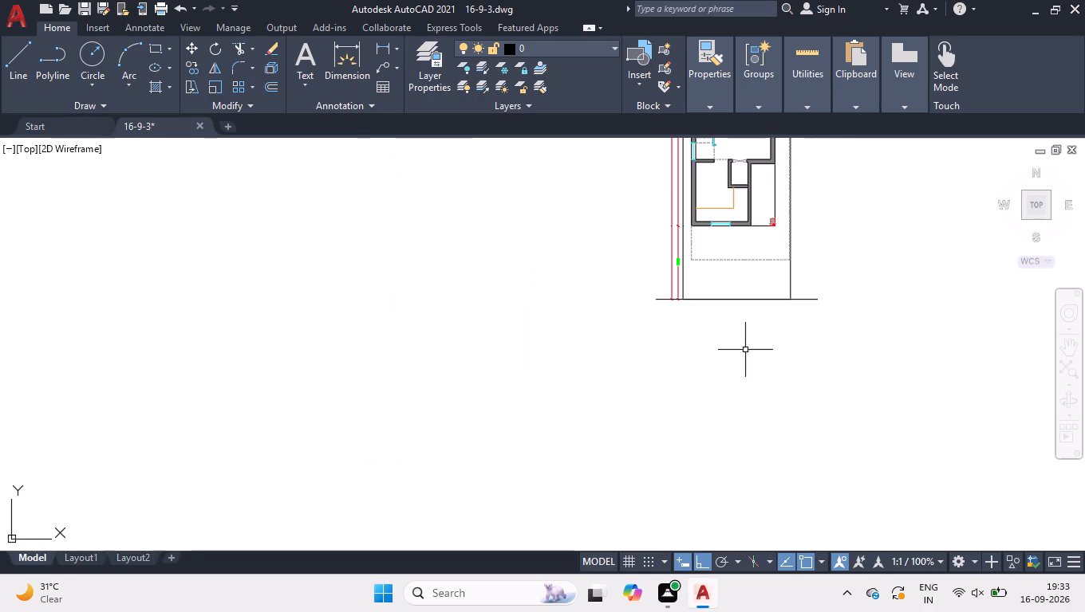
scroll(775, 318, up, 2)
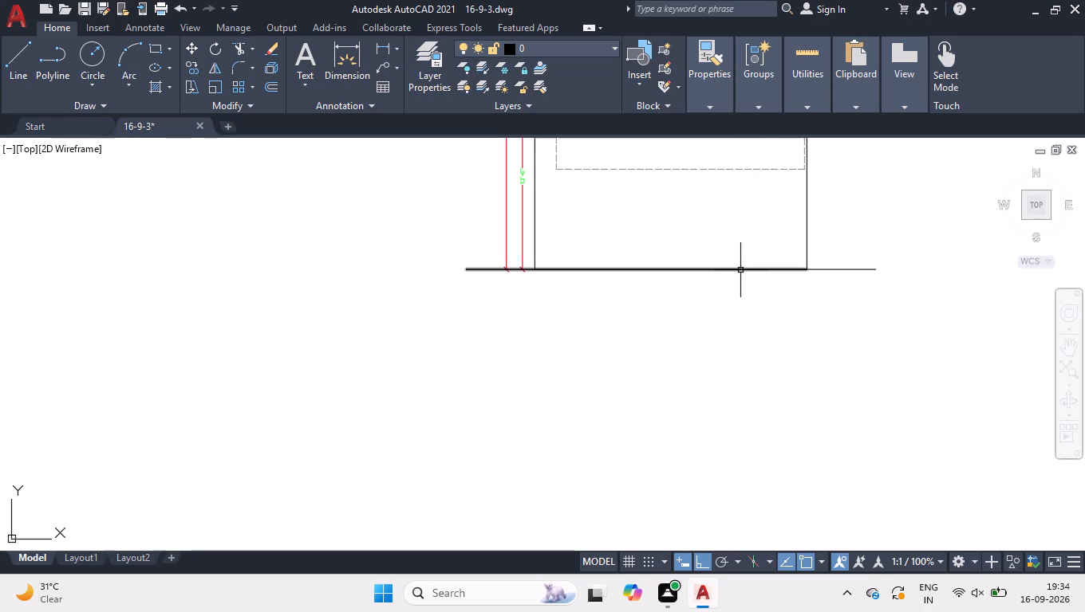
click(740, 270)
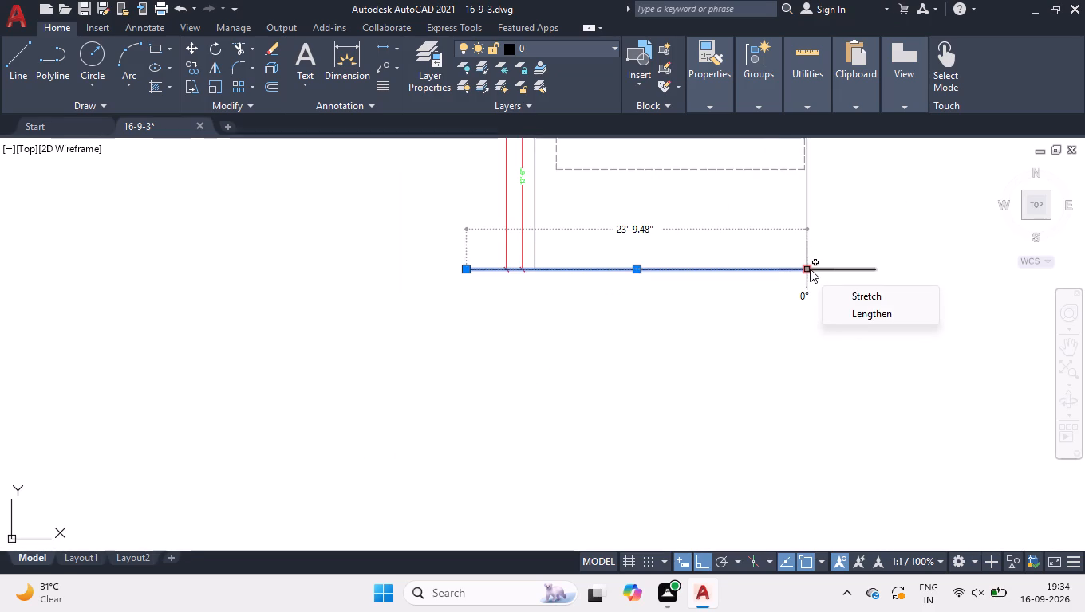
click(810, 269)
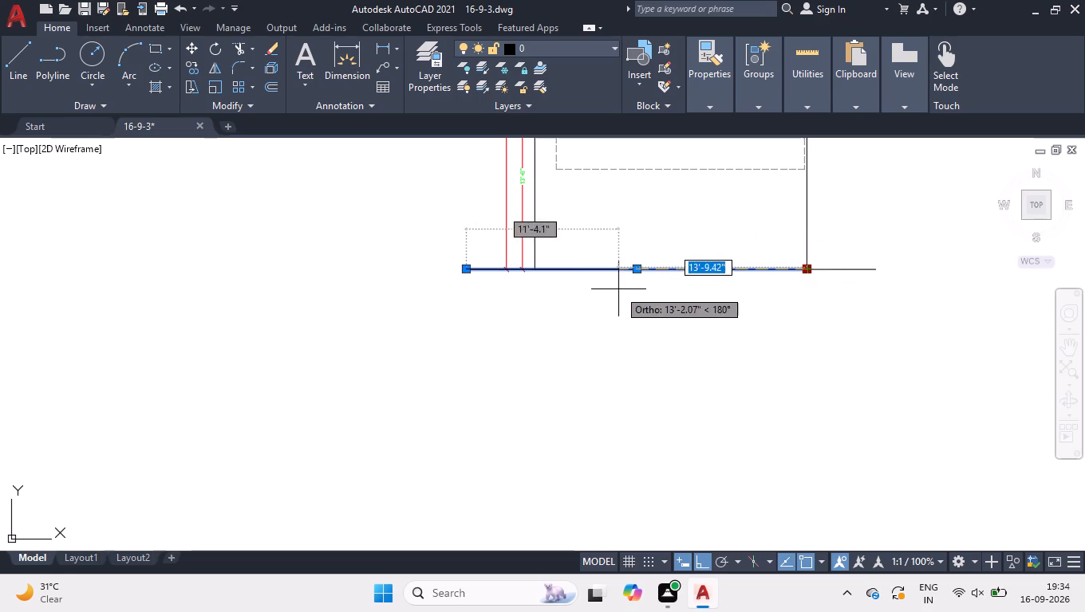
click(537, 269)
right_click(578, 306)
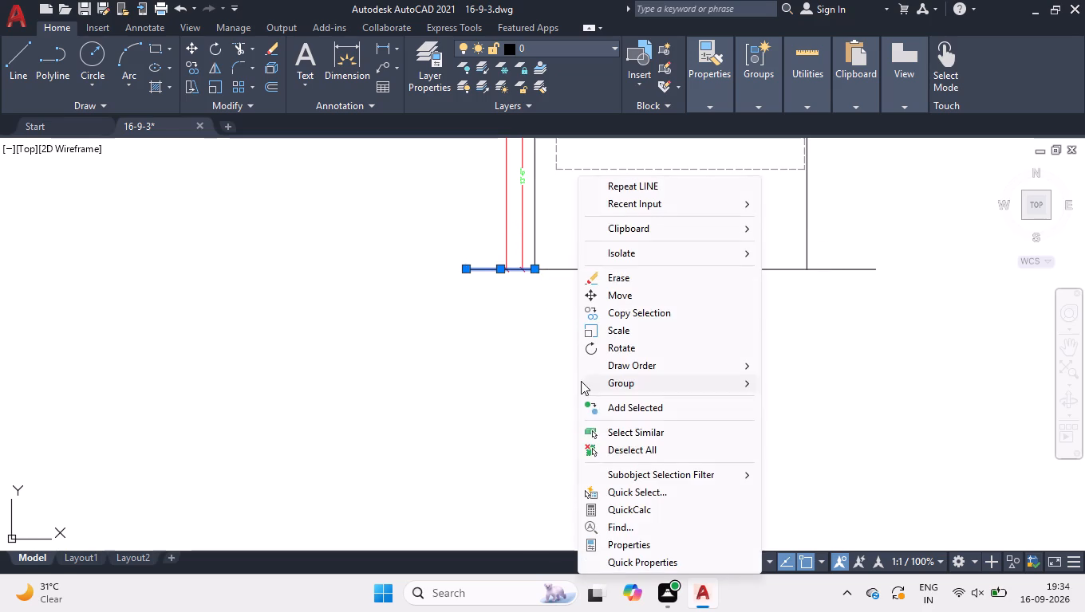
click(602, 452)
Join the three collinear lines along the plot's south edge, including the west and east extensions, into one line.
click(904, 242)
click(862, 313)
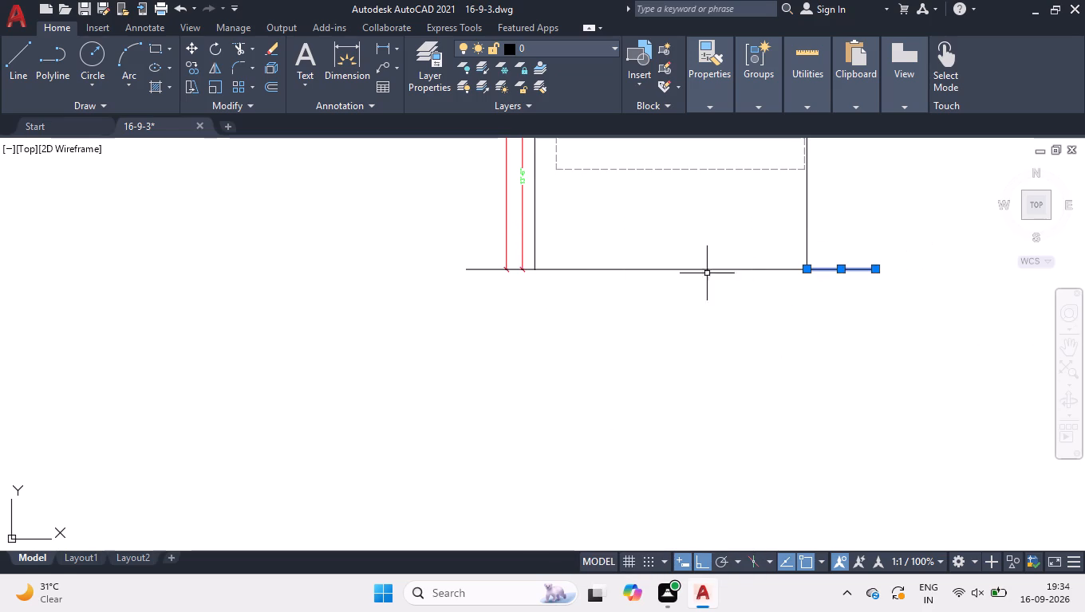
click(486, 258)
click(464, 287)
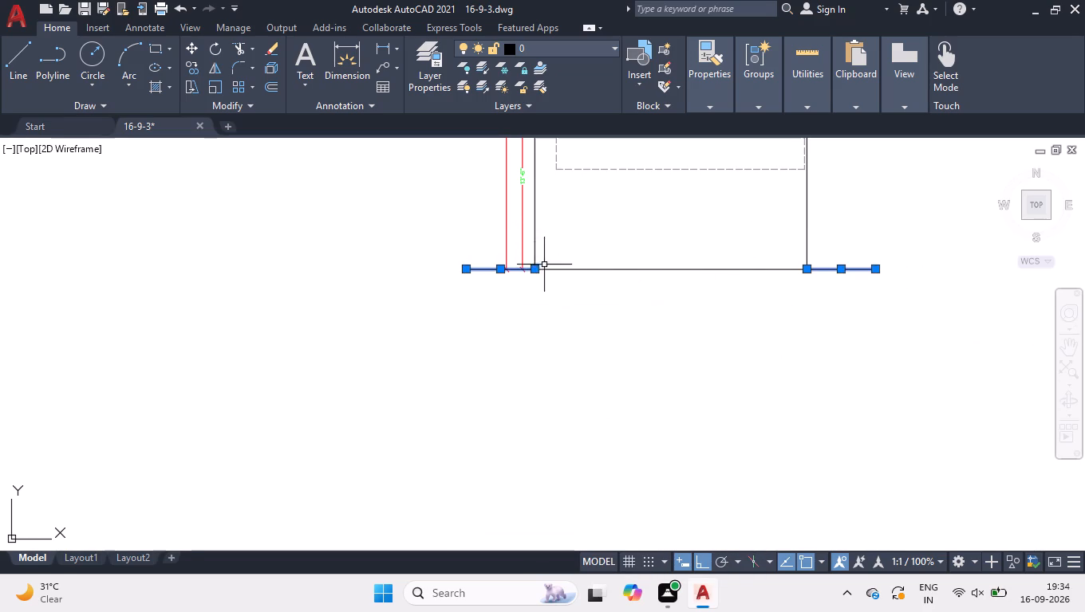
drag(636, 253, 629, 270)
click(593, 309)
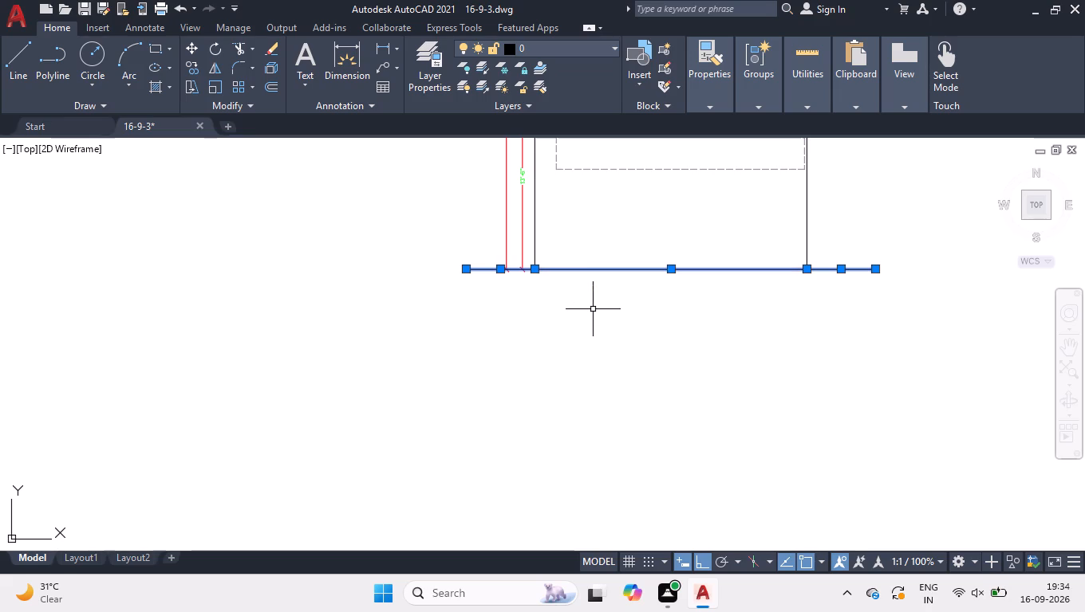
key(j)
key(Return)
Offset the joined south boundary line 15' to the south.
text(OFF)
key(Return)
text(15')
key(Return)
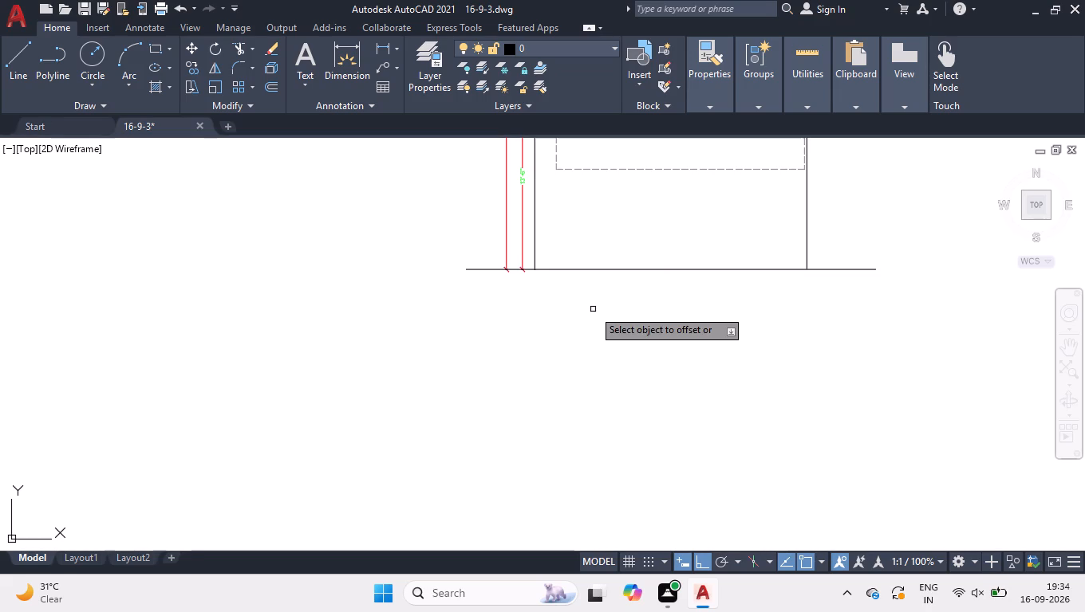
click(658, 269)
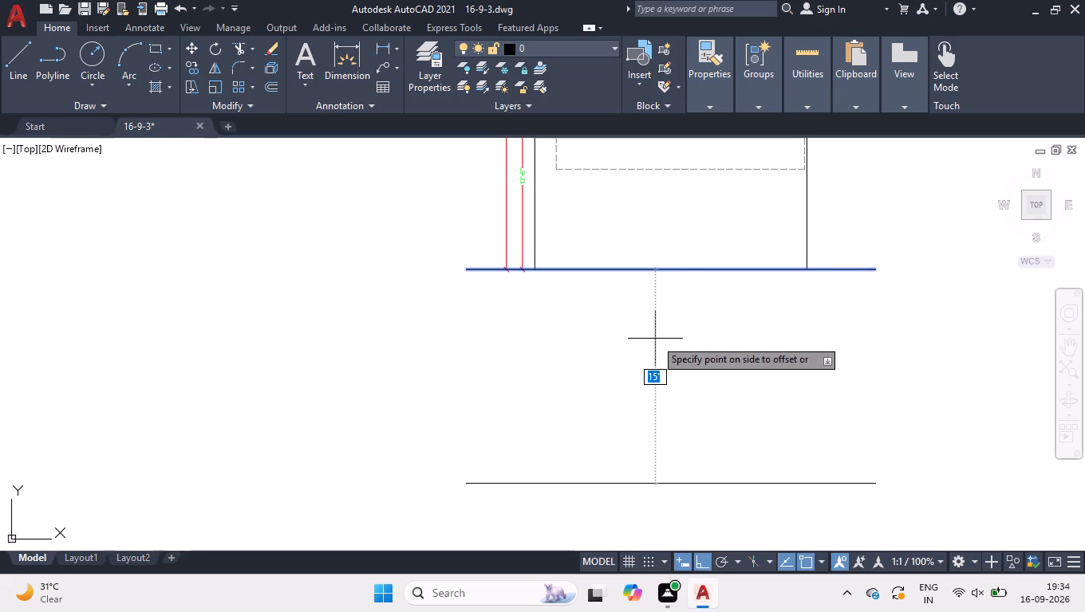
click(654, 338)
key(space)
Move the offset line north by 5', and again by another 5', using its midpoint grip.
drag(664, 504, 652, 487)
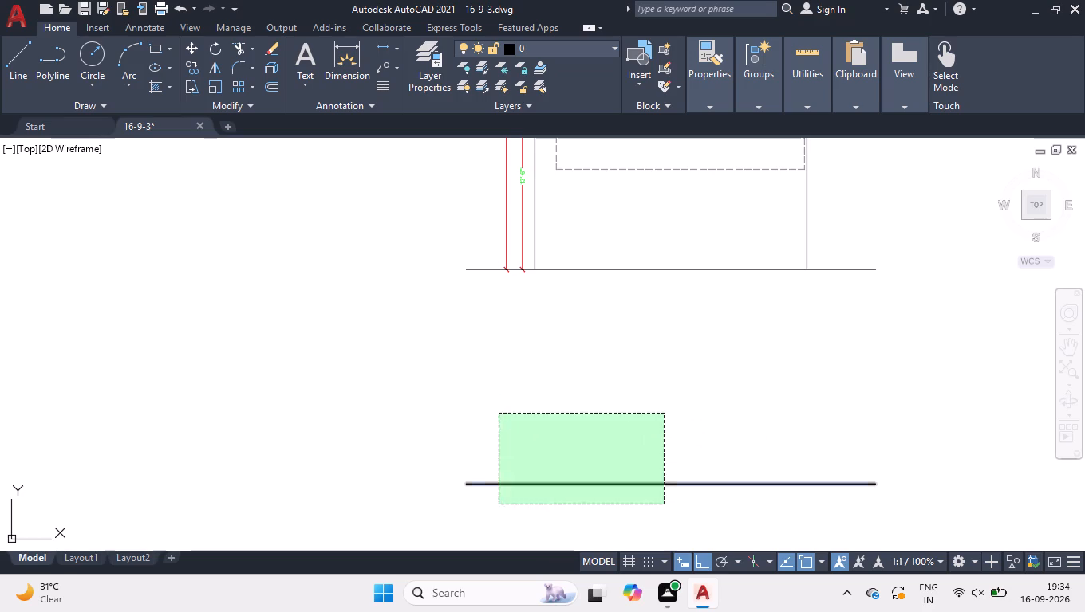
click(499, 414)
click(667, 481)
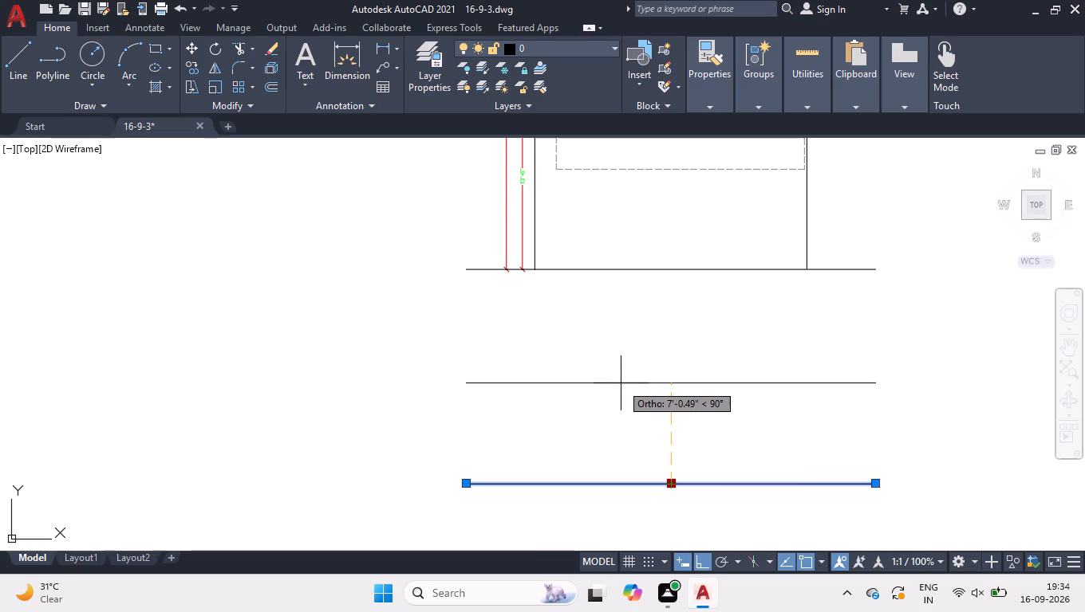
key(5)
key(apostrophe)
key(Return)
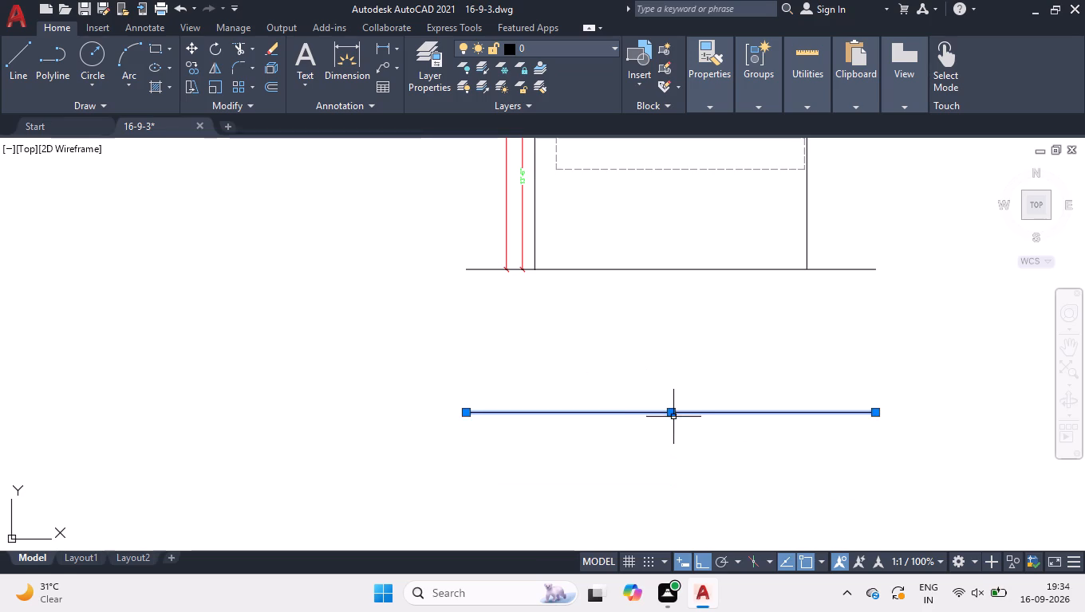
click(671, 413)
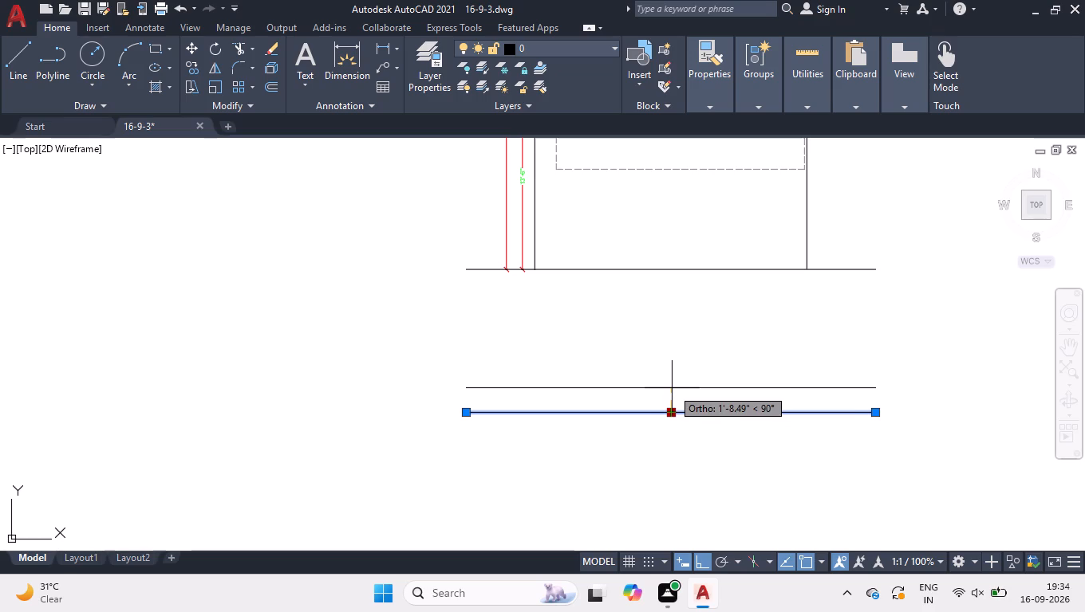
key(5)
key(apostrophe)
key(Return)
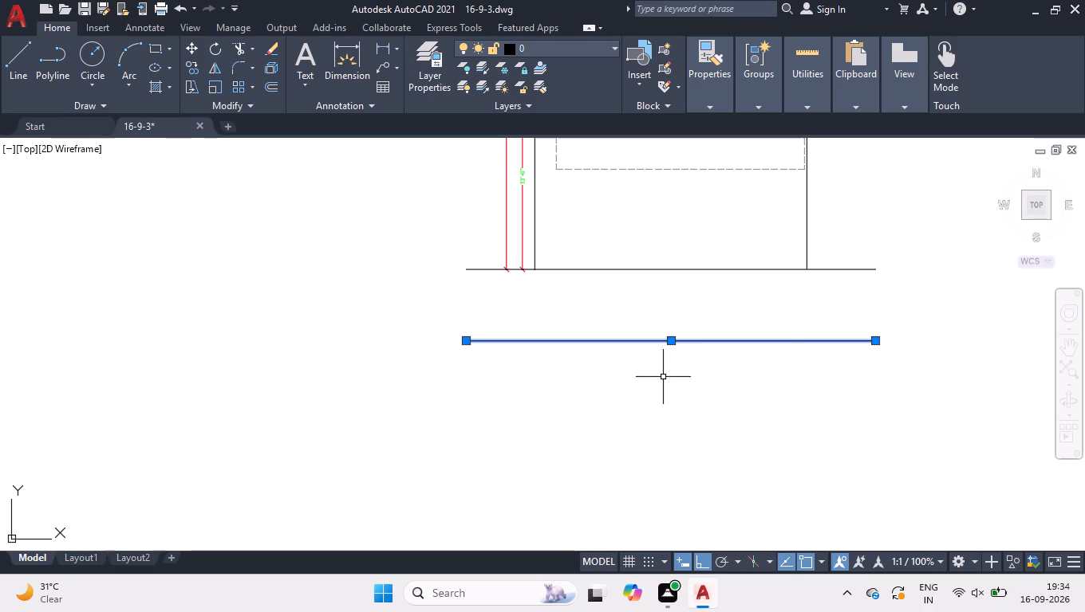
right_drag(651, 359, 610, 305)
click(645, 447)
Draw a break line with a 9" symbol joining the west ends of the two front lines, placing the symbol at its midpoint.
scroll(601, 334, down, 1)
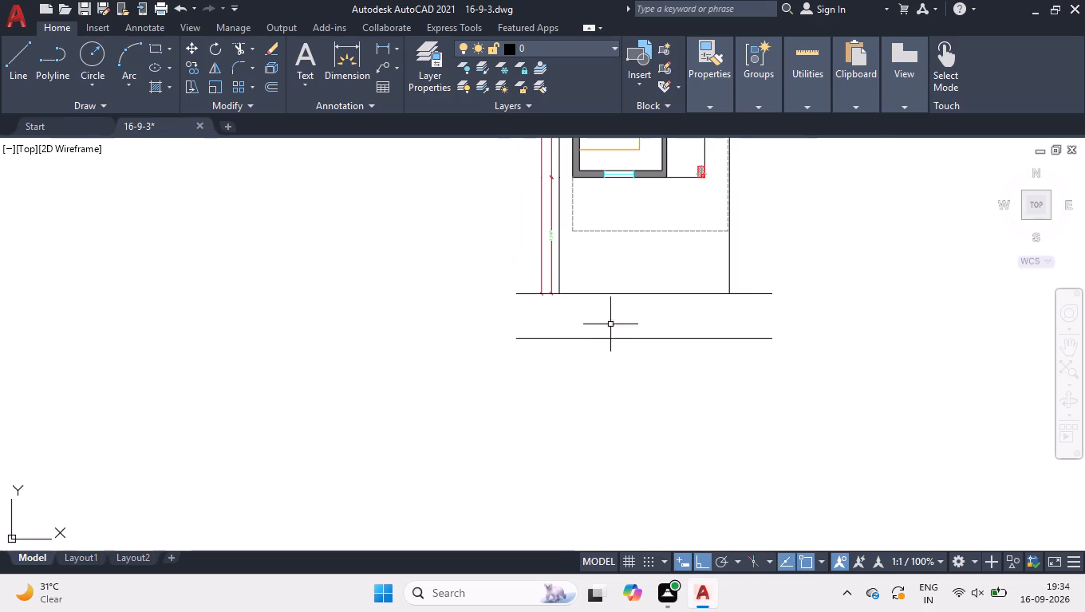
scroll(615, 299, up, 2)
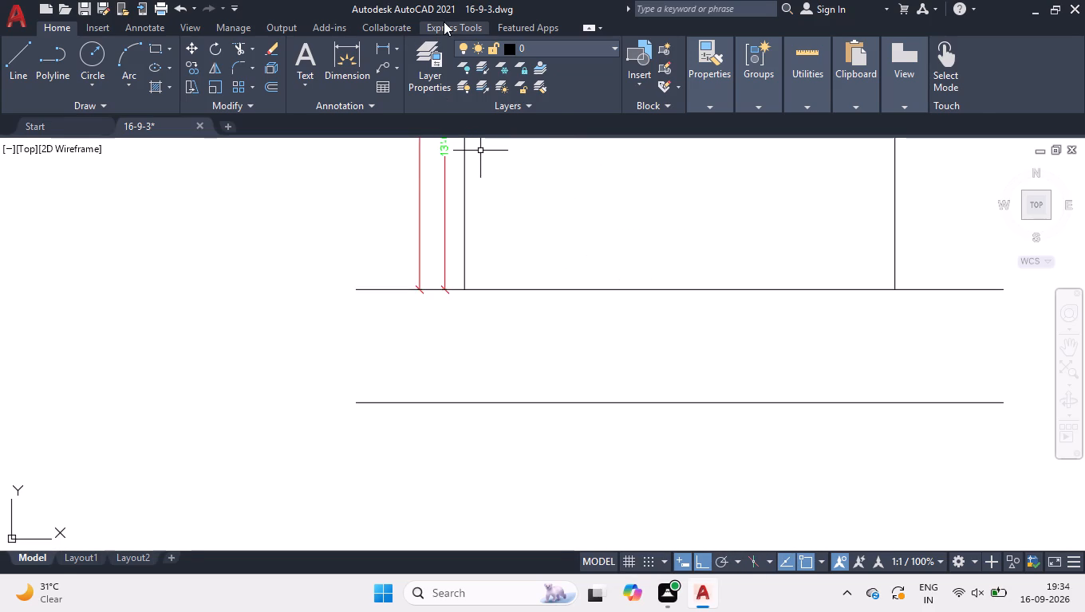
click(444, 22)
click(627, 61)
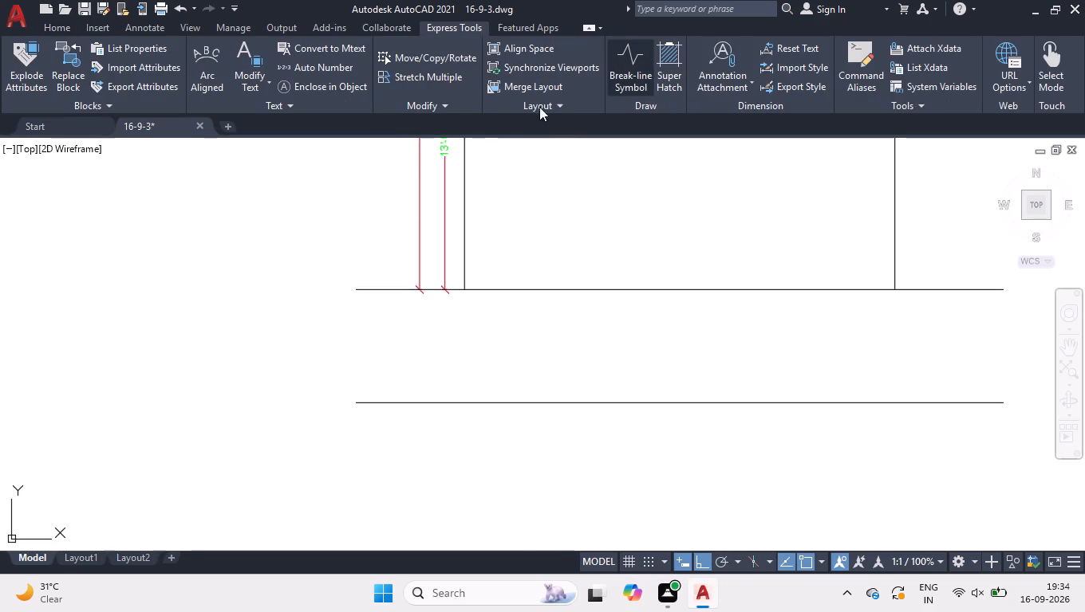
key(s)
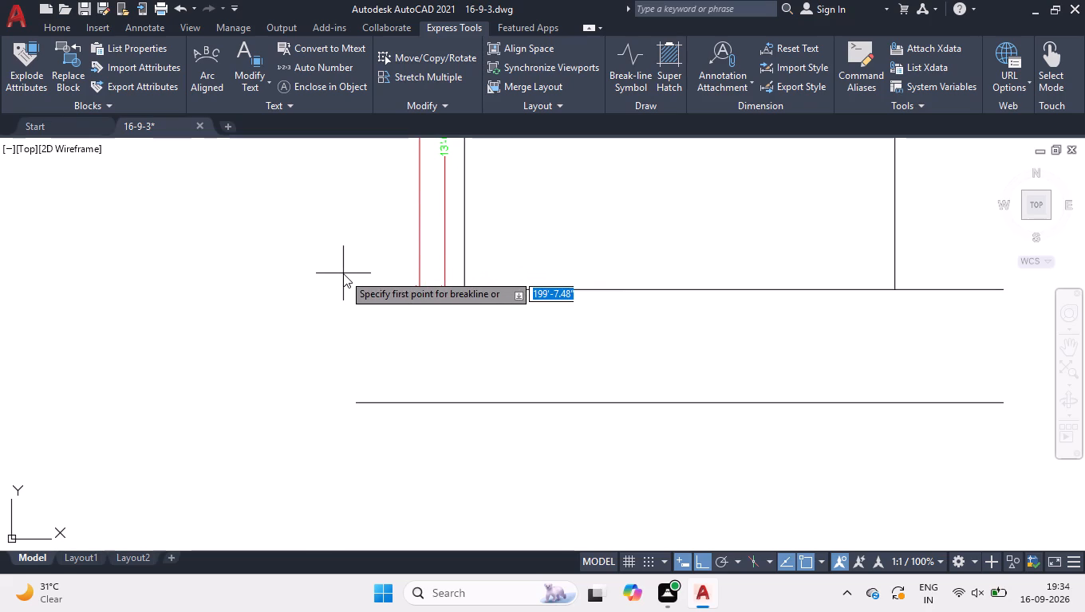
key(Return)
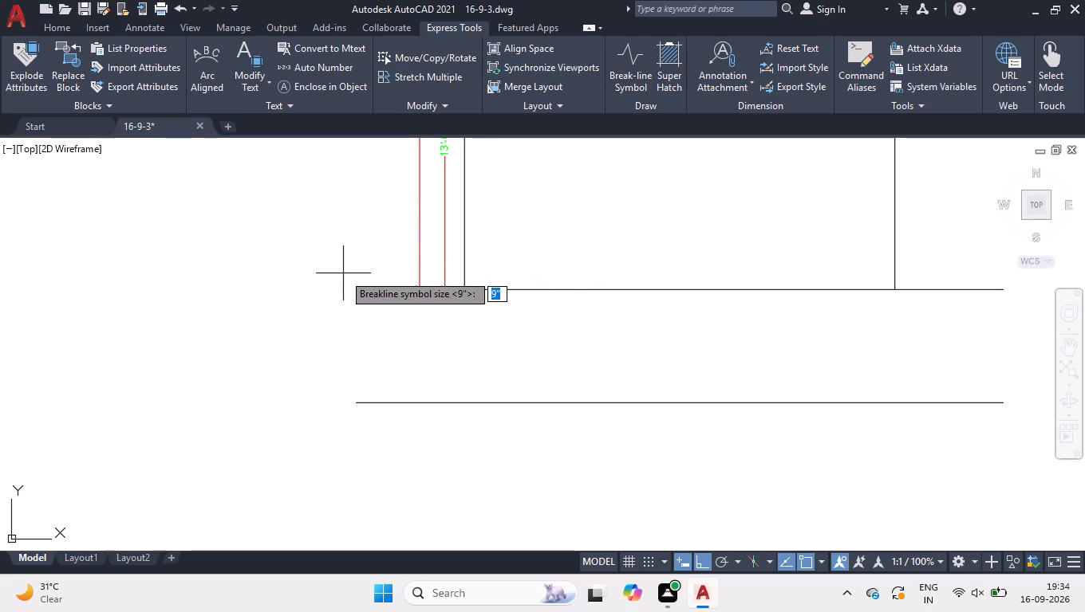
key(Return)
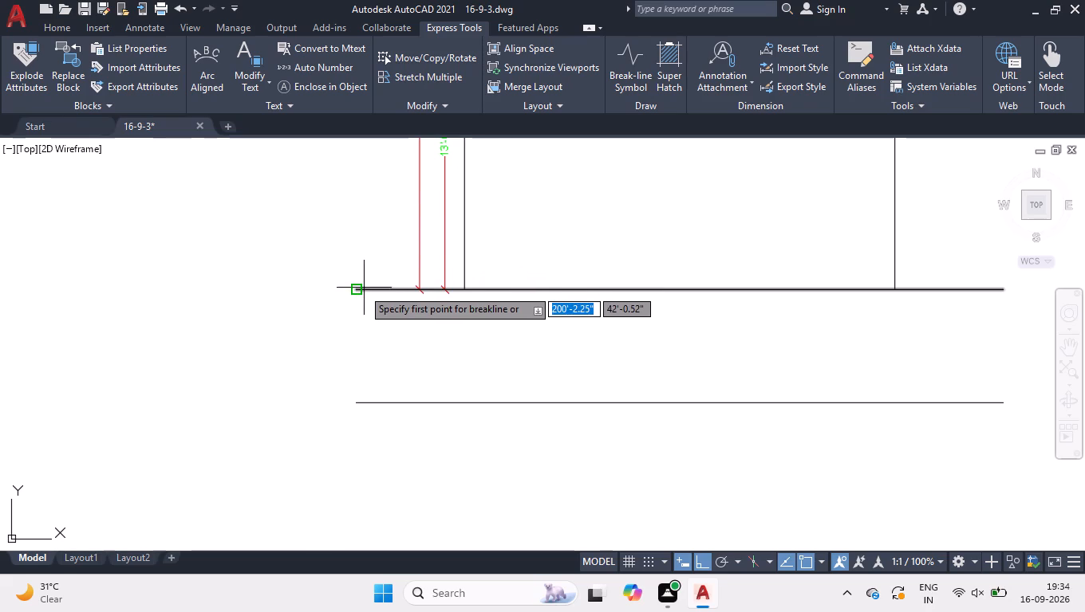
click(360, 291)
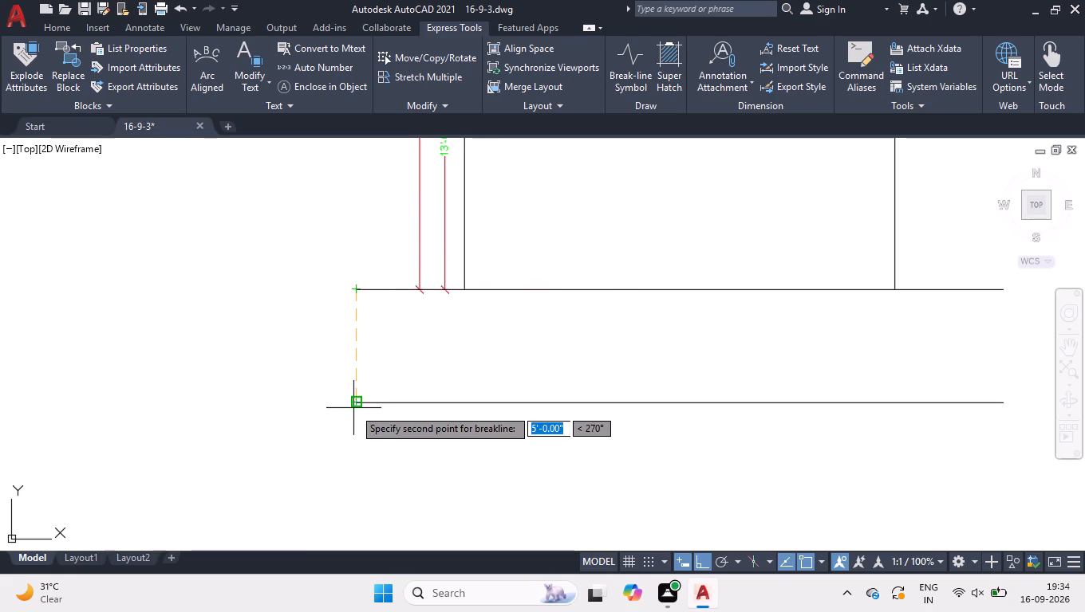
click(354, 399)
click(357, 347)
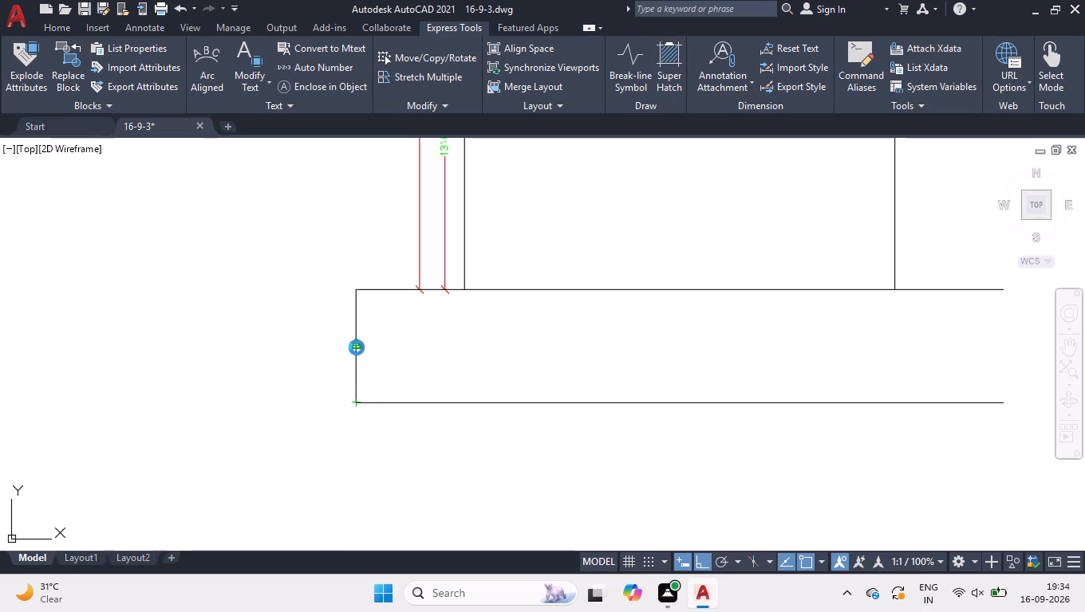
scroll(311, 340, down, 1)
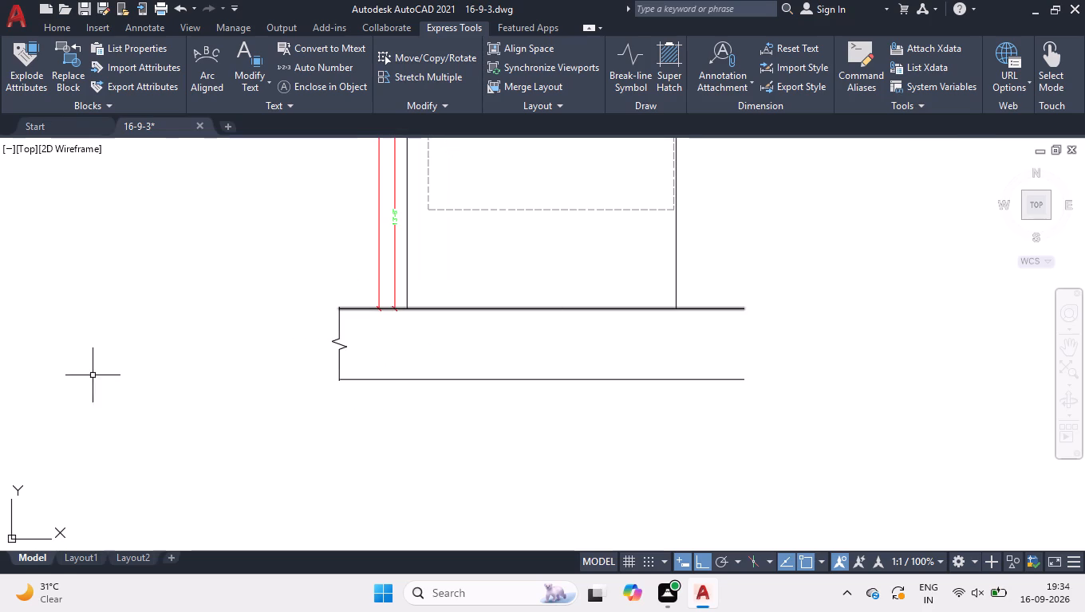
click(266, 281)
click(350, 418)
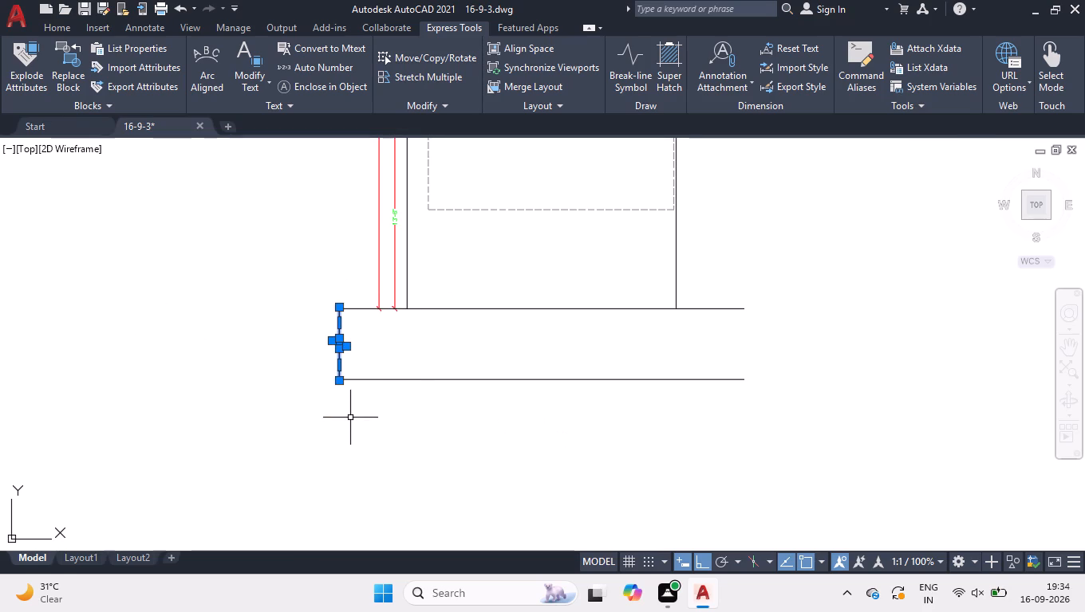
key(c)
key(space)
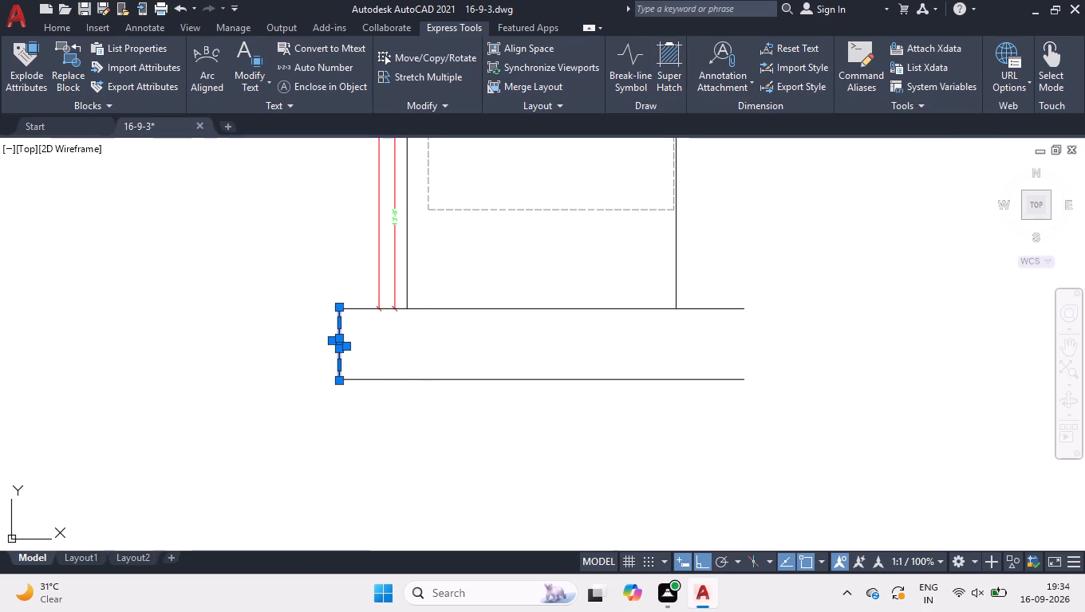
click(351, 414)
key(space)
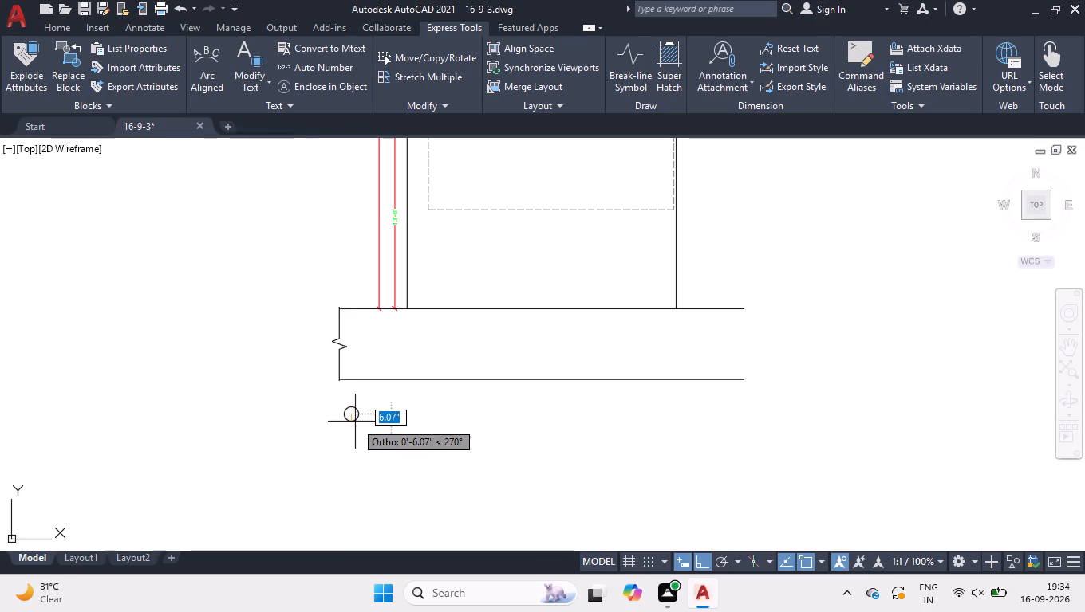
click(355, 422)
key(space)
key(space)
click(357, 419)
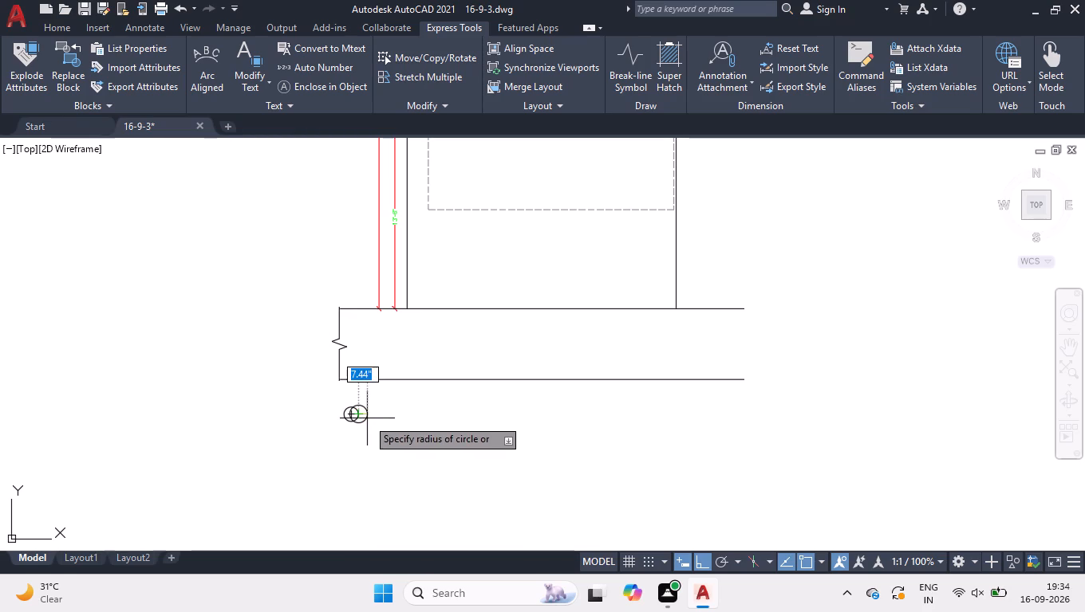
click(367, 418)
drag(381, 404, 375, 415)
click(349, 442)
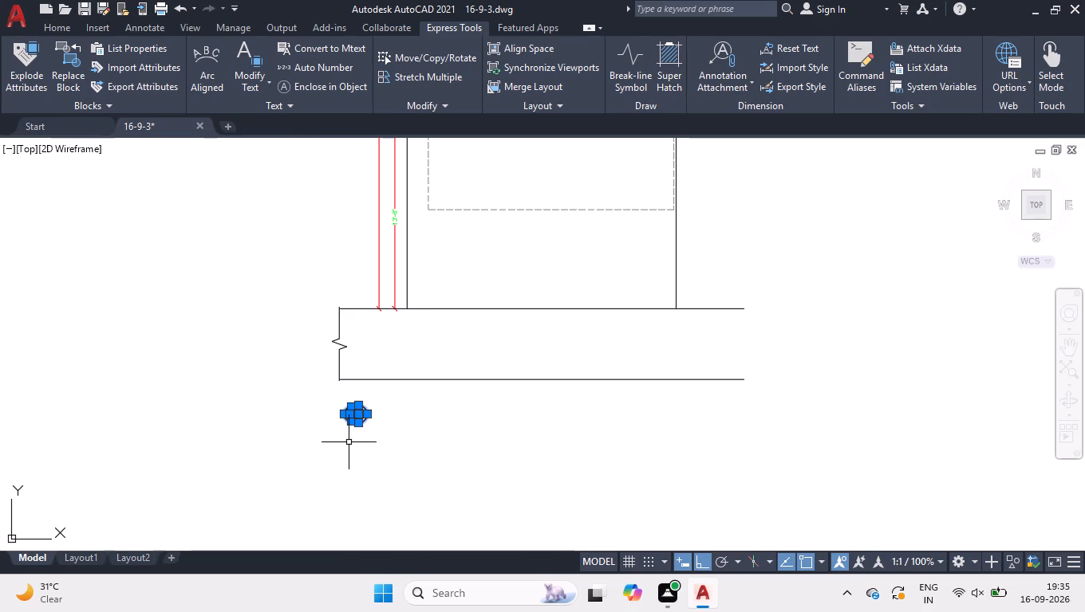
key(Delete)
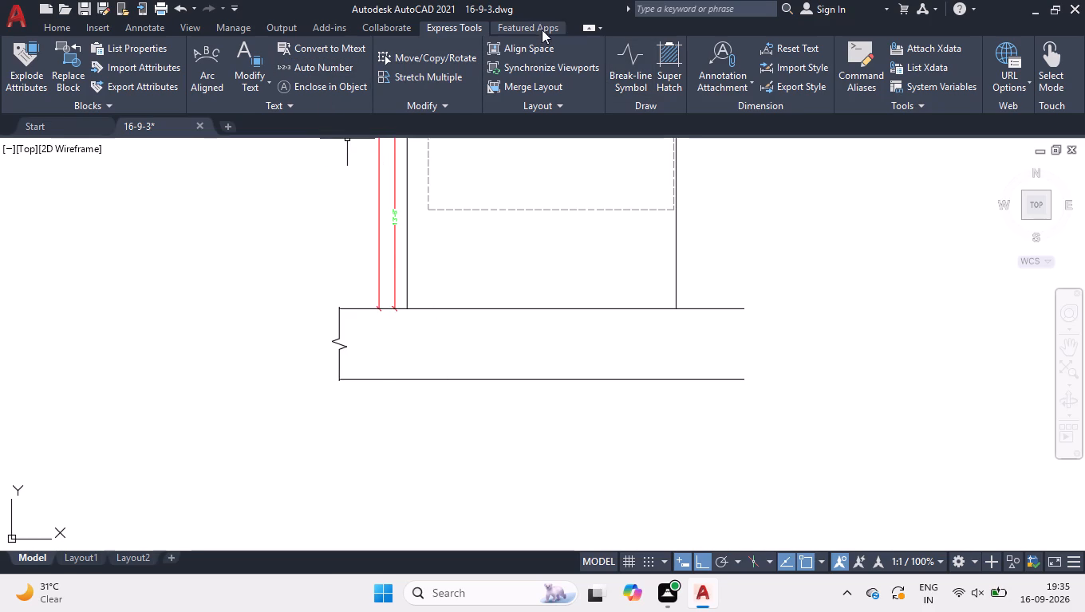
Draw a break line joining the east ends of the two front lines, placing the symbol at its midpoint.
click(621, 49)
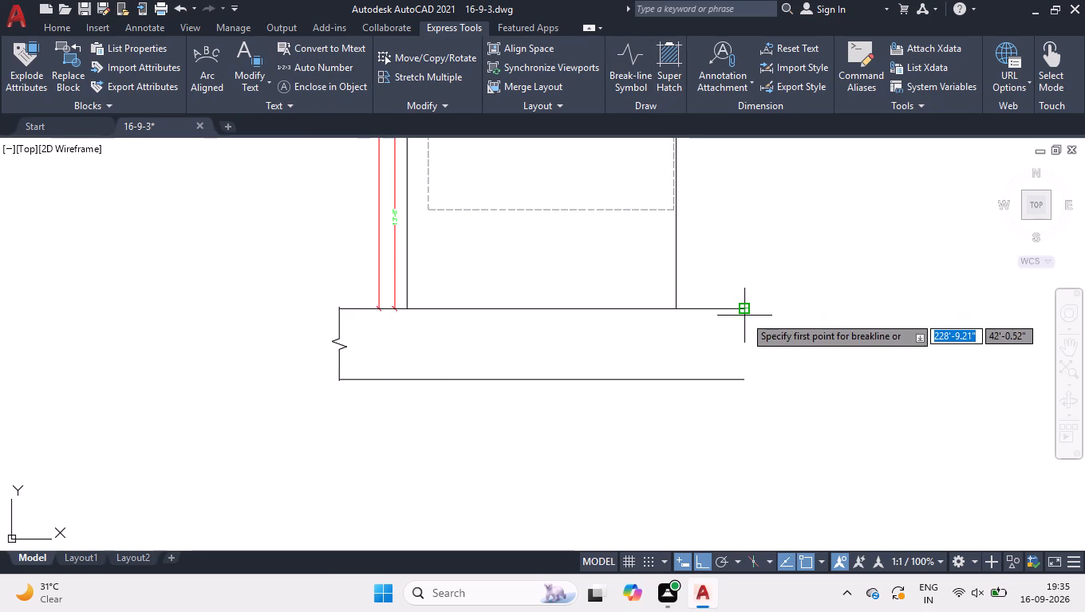
click(744, 308)
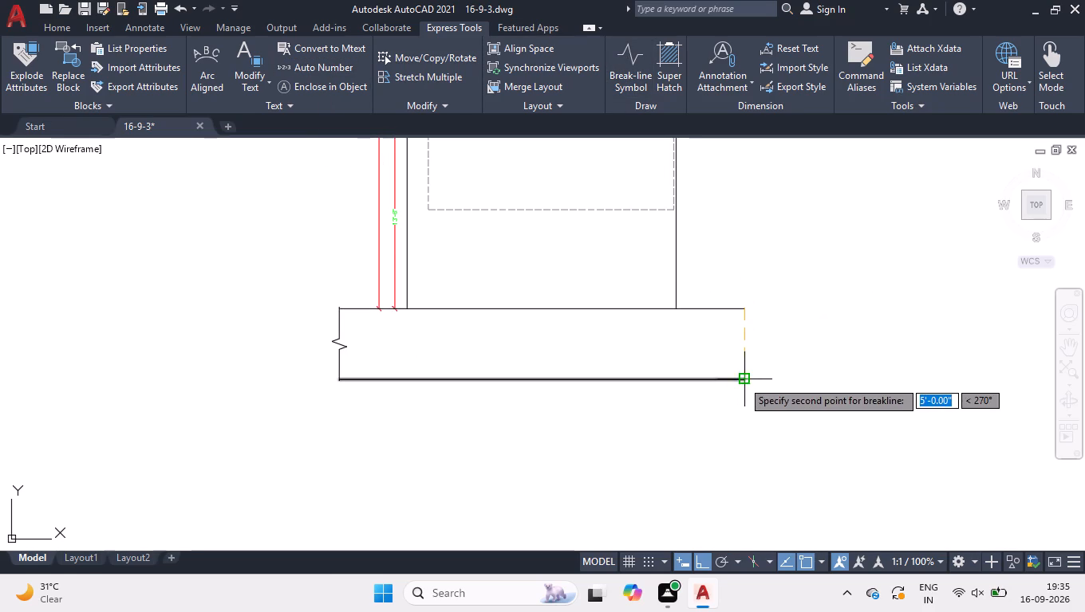
click(742, 380)
click(745, 345)
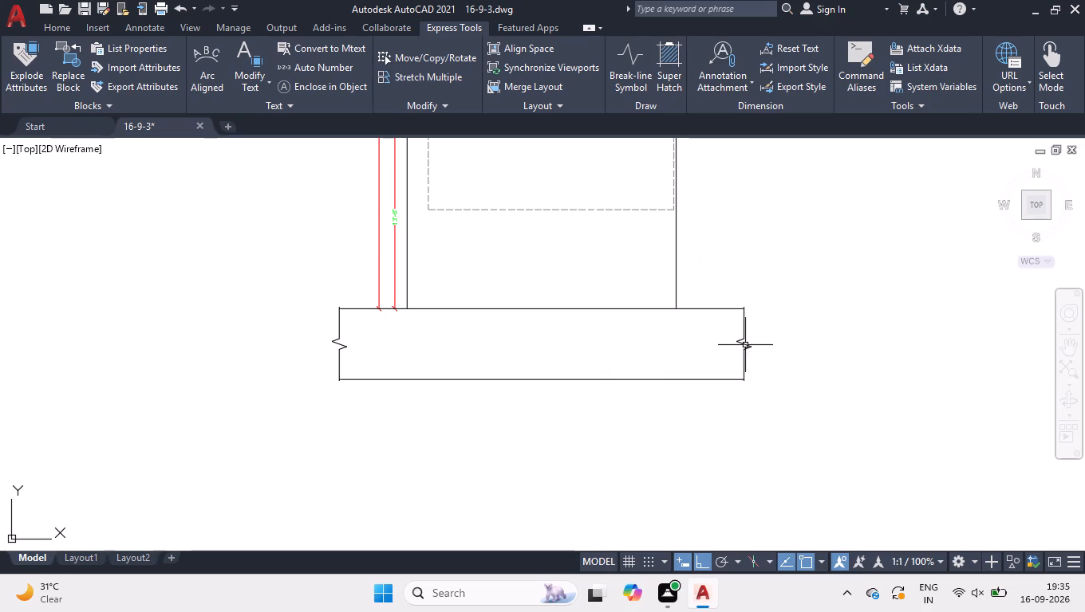
Add centred multiline text 6" high reading TOILET in the northwest room of the plan.
scroll(590, 408, down, 2)
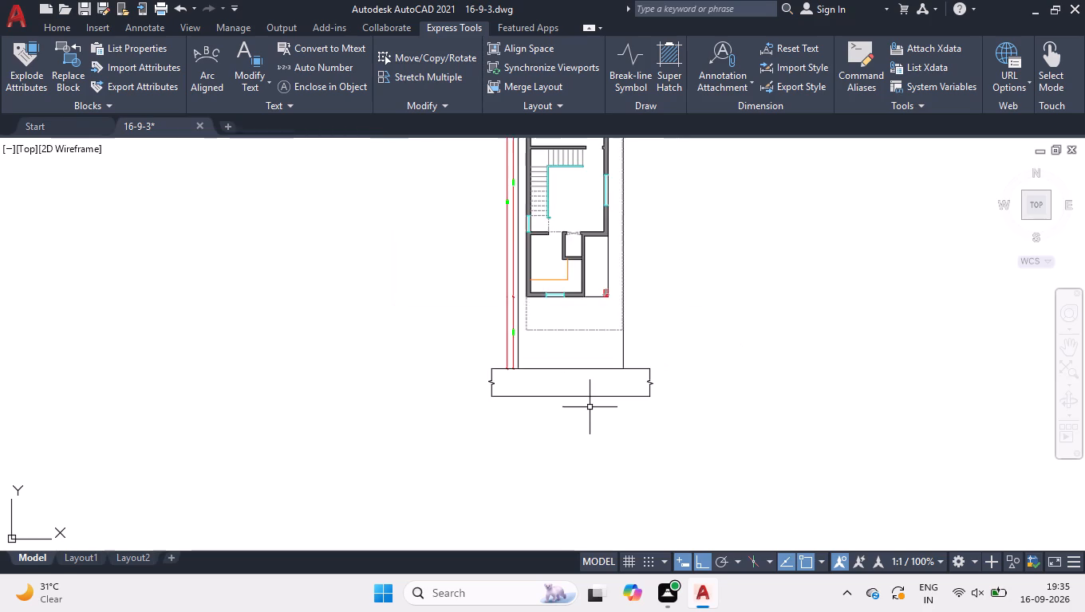
scroll(606, 385, down, 2)
scroll(584, 245, up, 6)
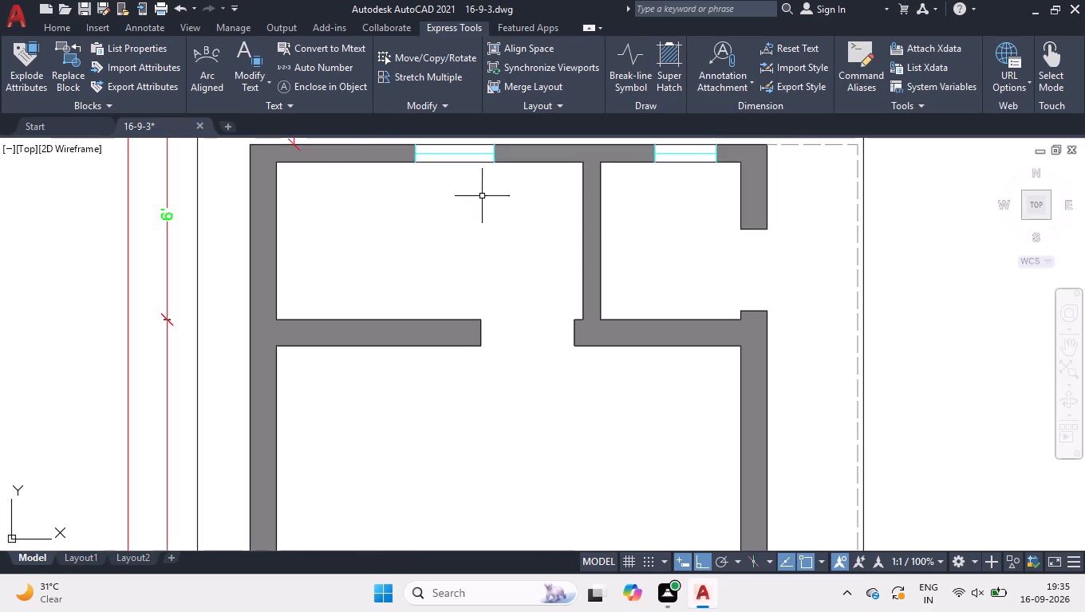
click(67, 23)
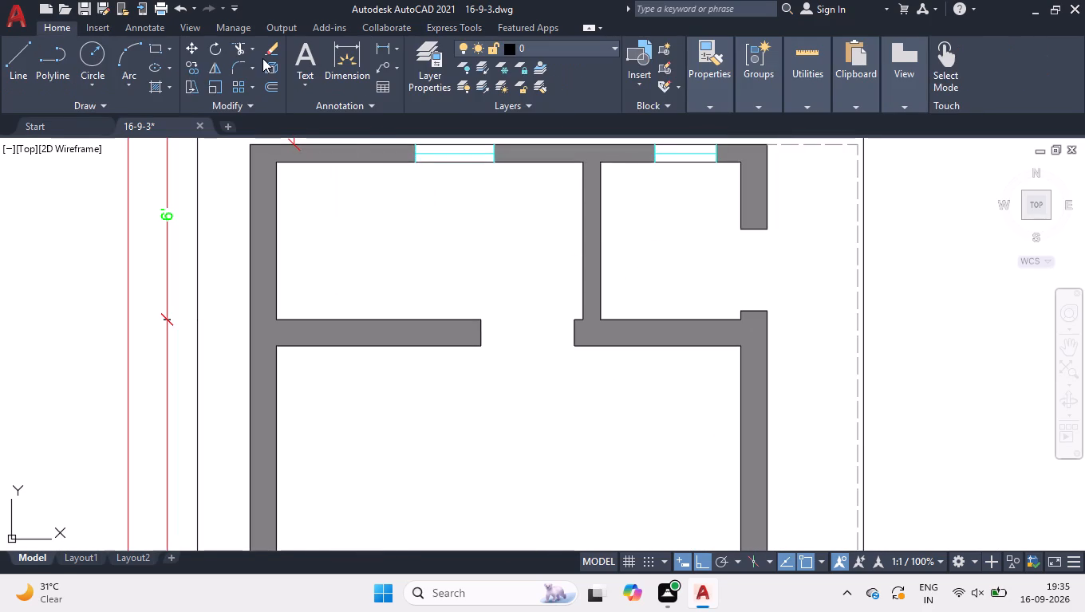
click(298, 60)
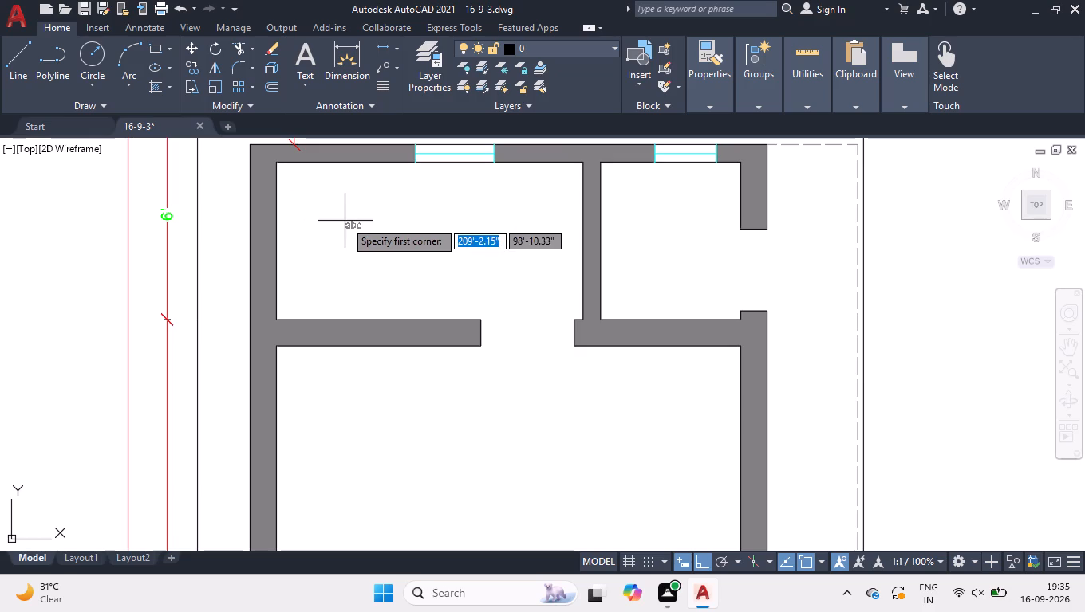
click(319, 194)
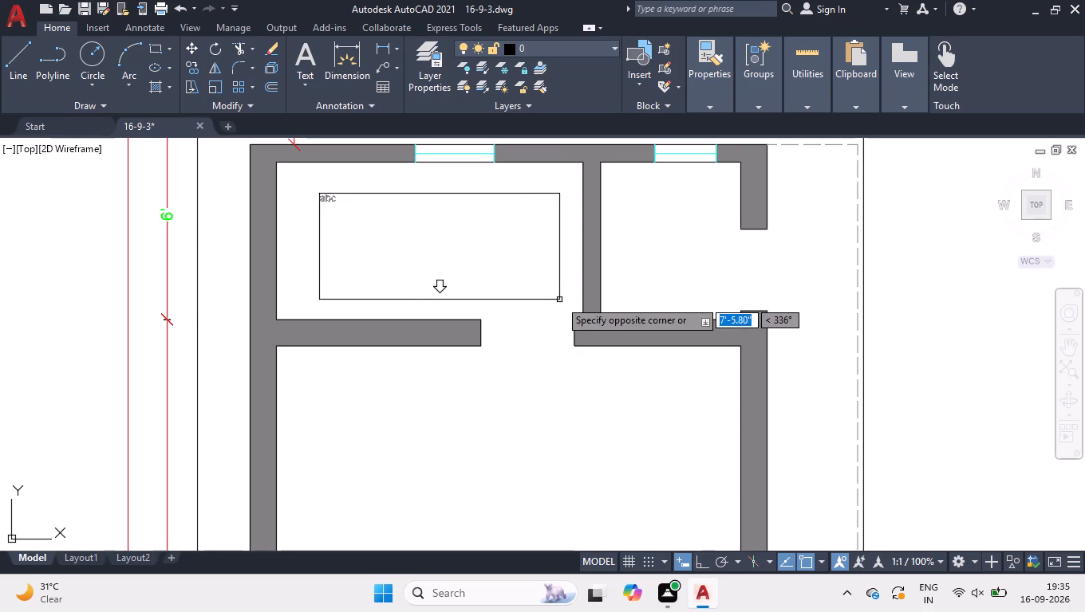
click(561, 296)
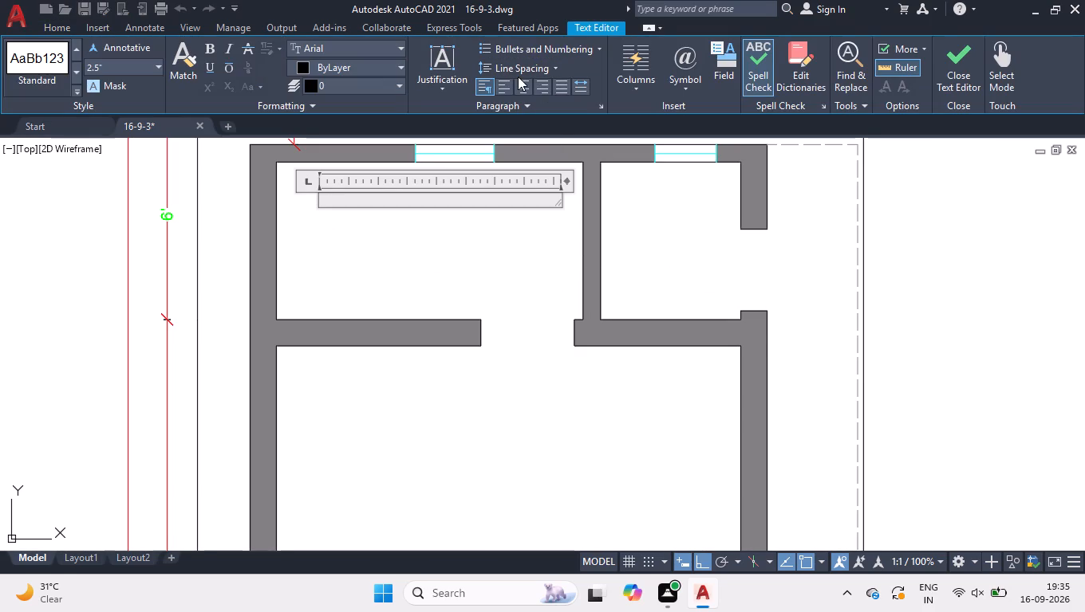
click(518, 86)
click(145, 71)
key(6)
key(Return)
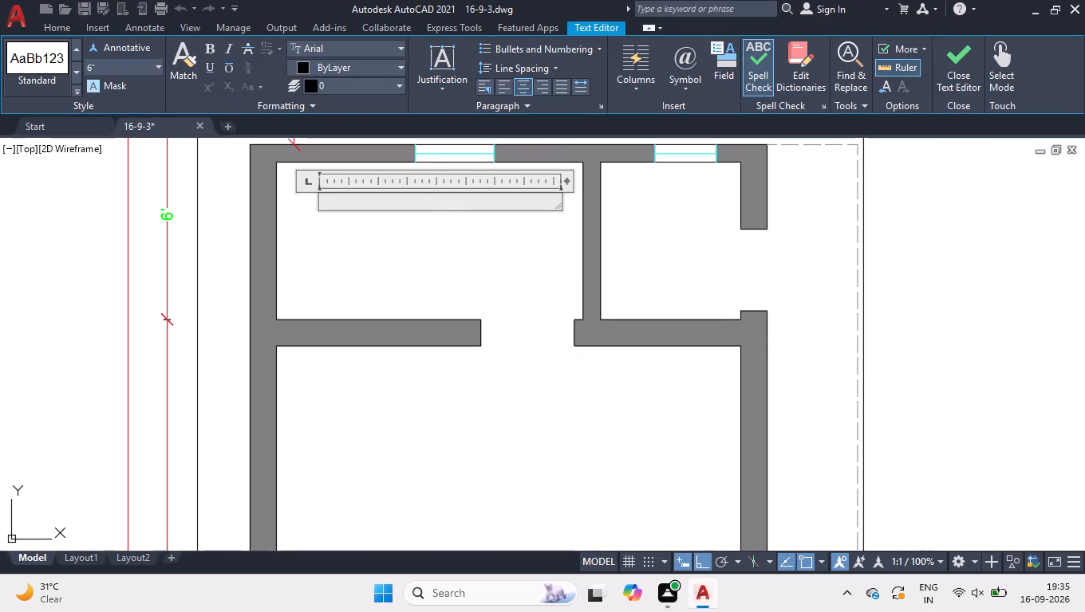
key(t)
key(o)
key(i)
key(l)
key(e)
key(t)
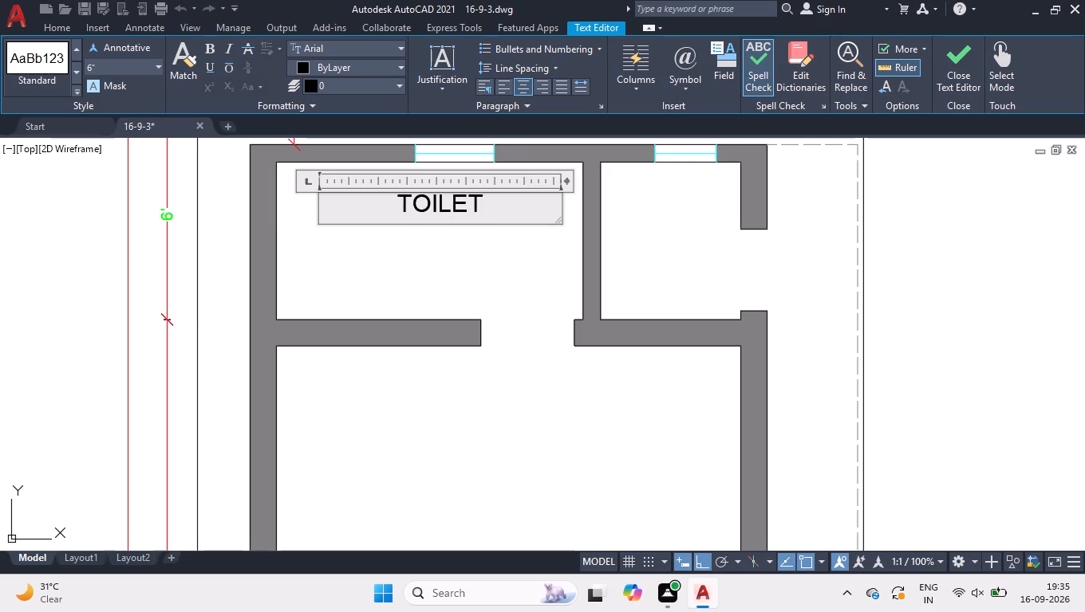
Add the size line 8'-9" X 4'-6" beneath TOILET and finish the label.
key(Return)
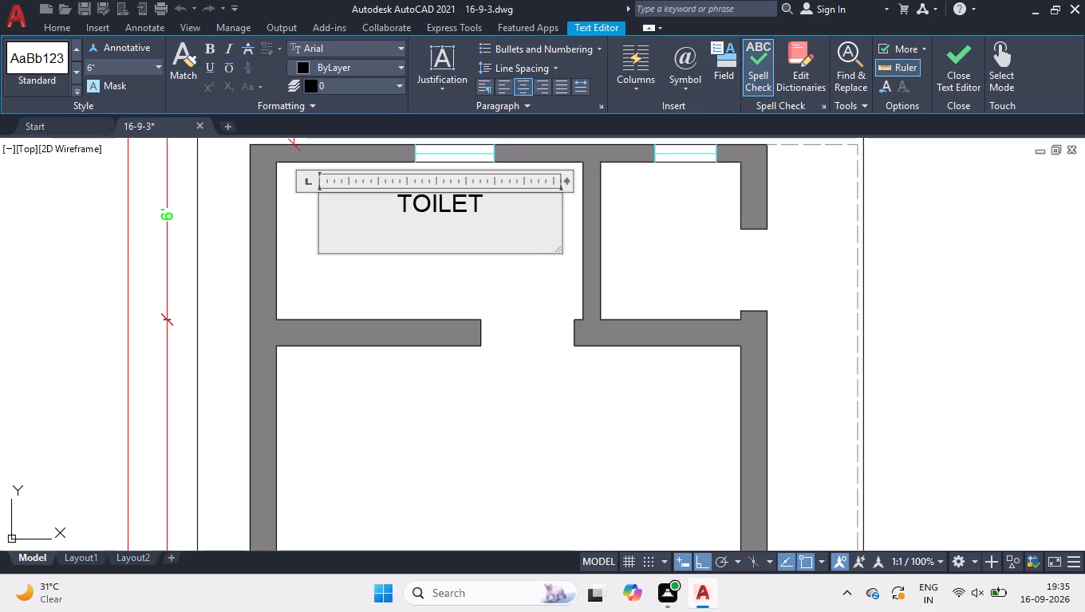
key(8)
key(apostrophe)
key(minus)
key(0)
key(BackSpace)
key(9)
key(shift+quotedbl)
key(space)
key(x)
key(space)
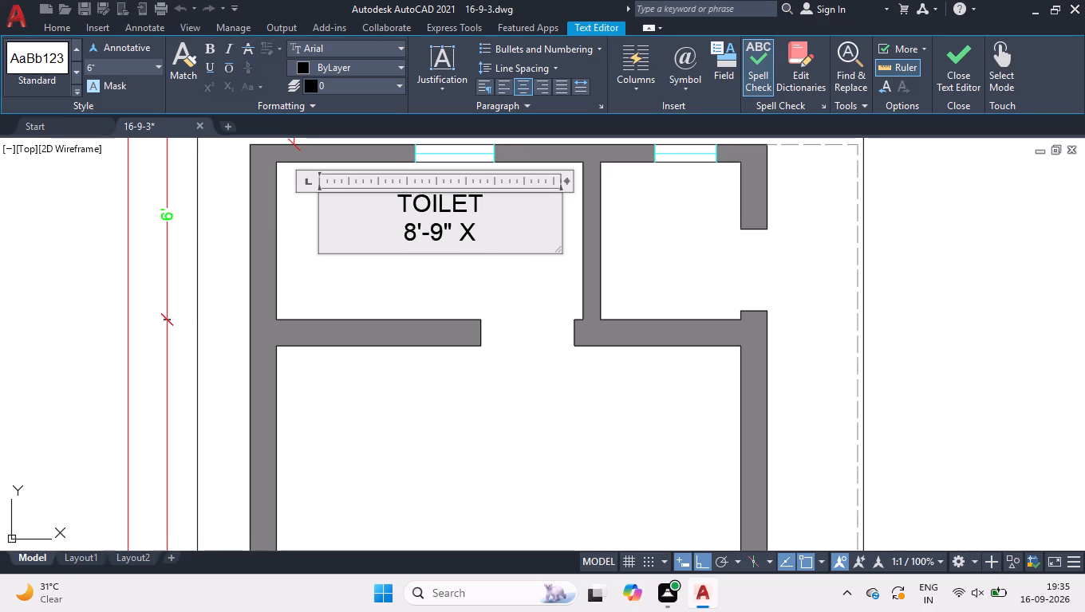
key(4)
key(apostrophe)
key(minus)
key(6)
key(shift+quotedbl)
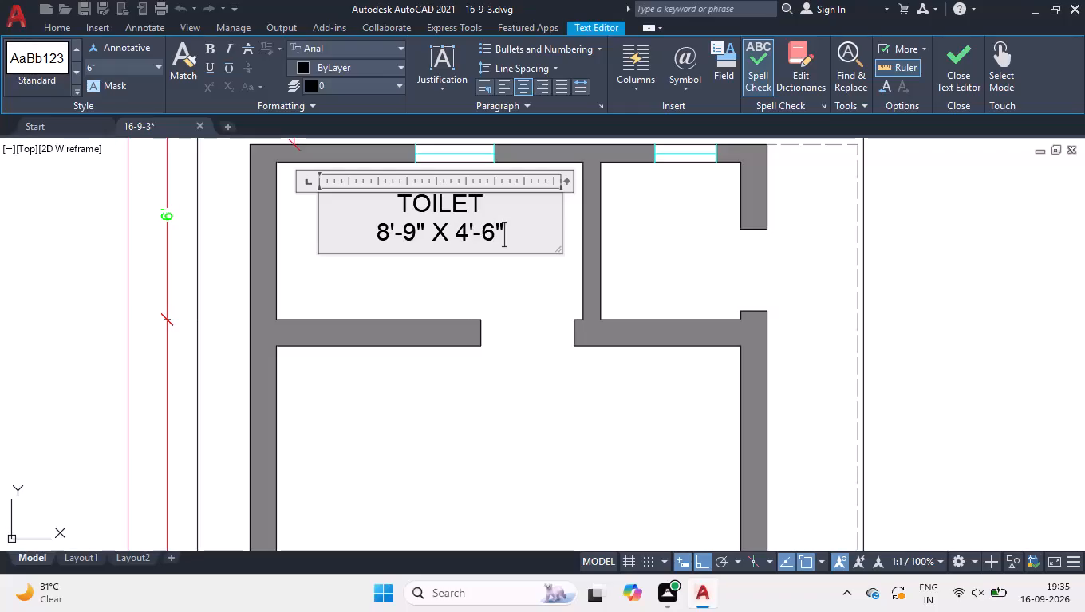
click(303, 462)
Move the toilet label slightly south within the northwest room using its corner grip.
click(503, 236)
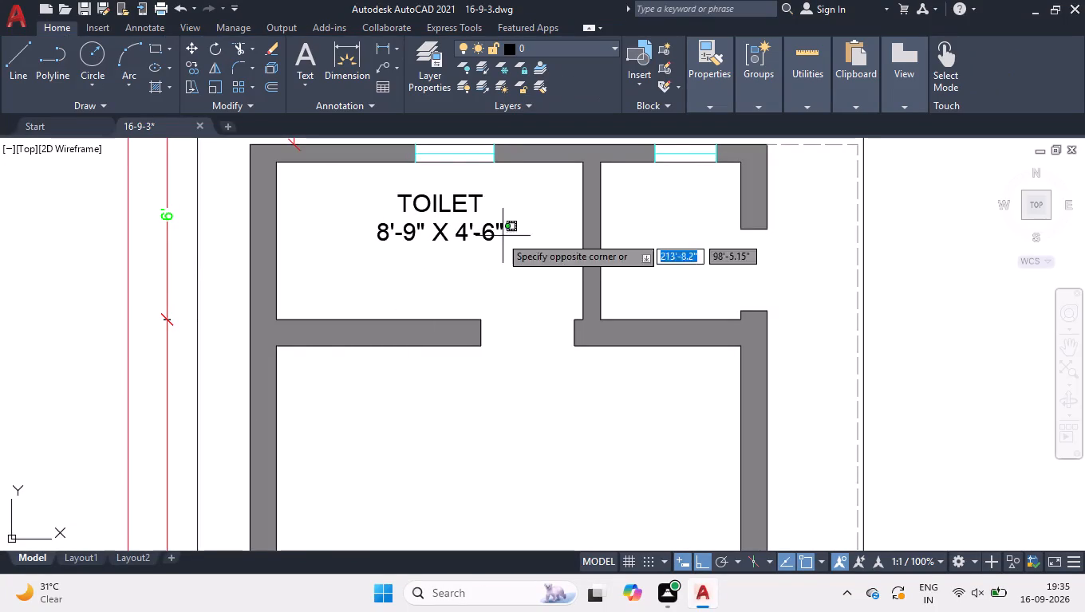
click(464, 245)
click(318, 194)
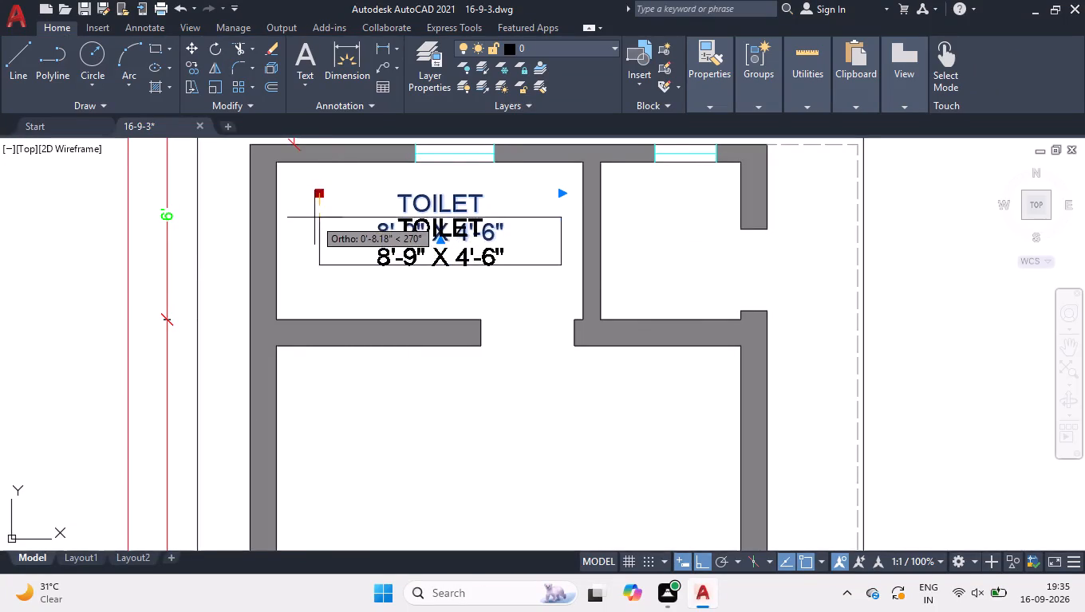
click(308, 226)
Copy the toilet label into the northeast room, the large room to the south, and the hall beside the staircase, with ortho off for the latter two.
text(COP)
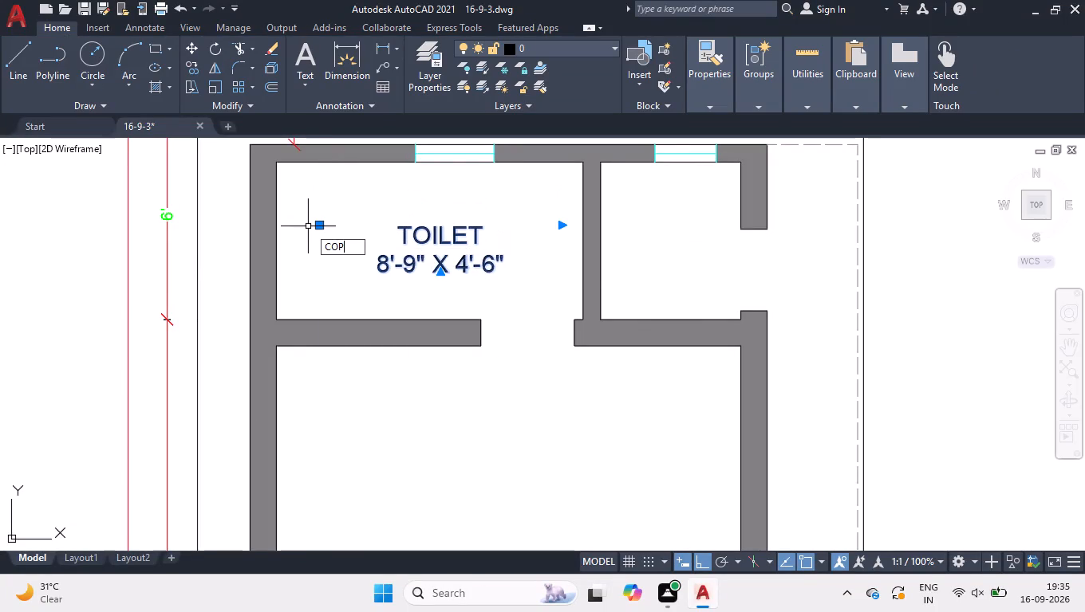
key(Return)
click(422, 237)
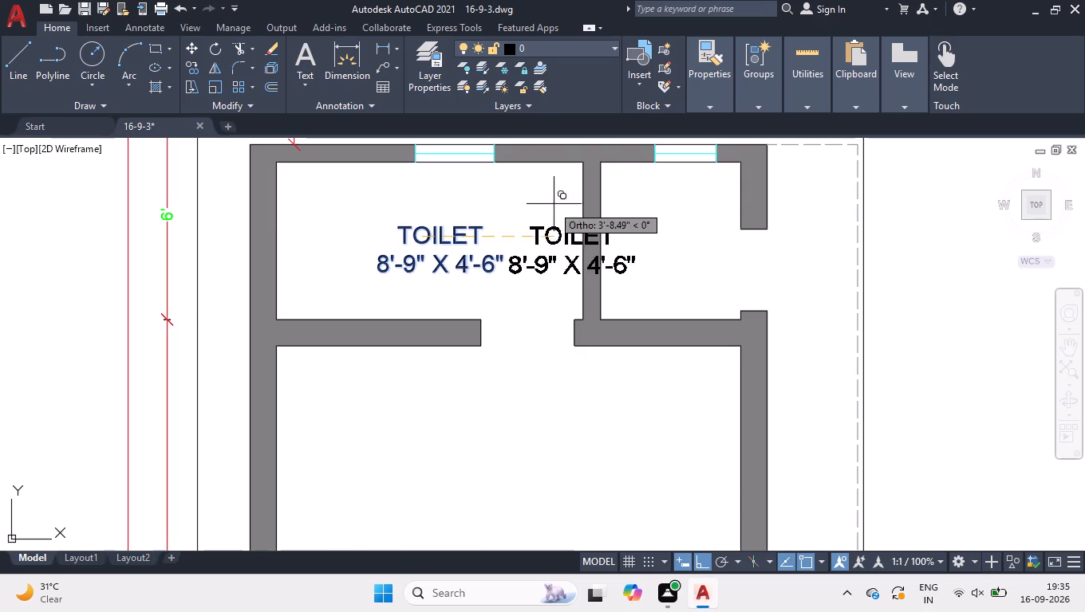
click(664, 207)
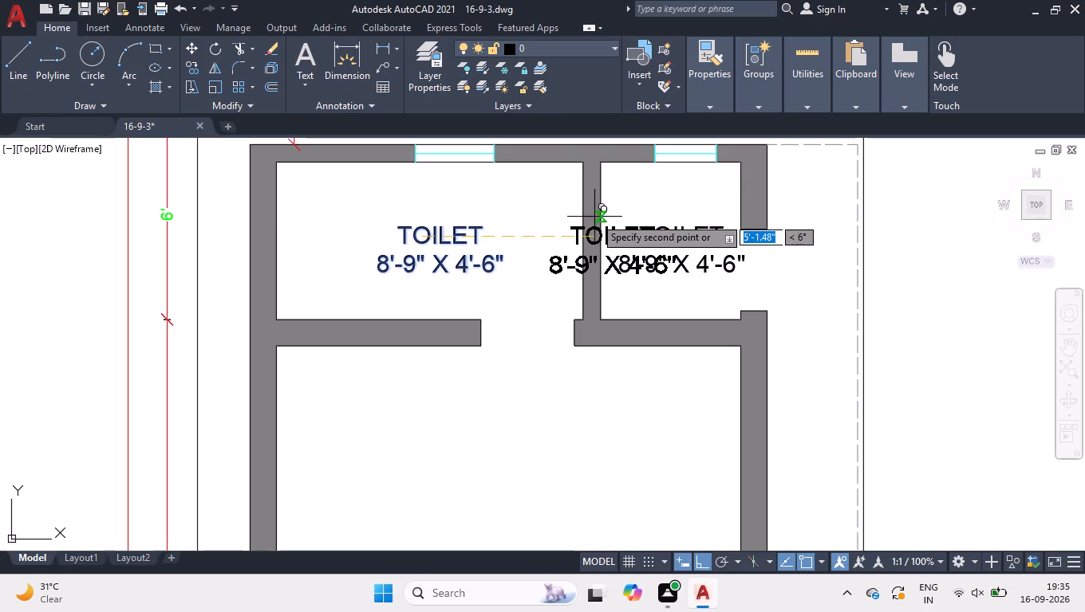
scroll(594, 217, down, 2)
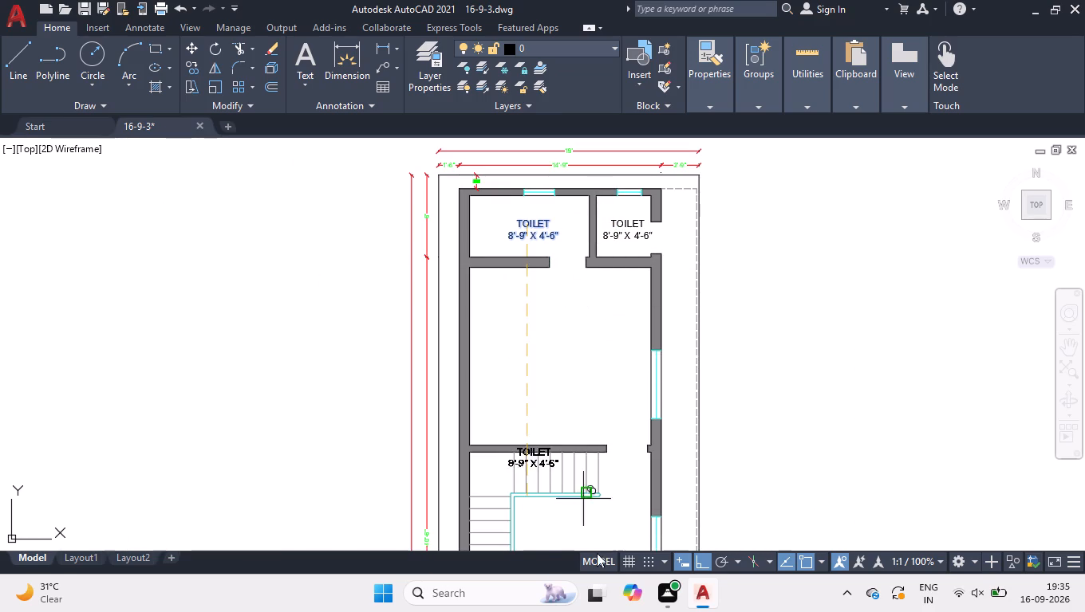
click(723, 565)
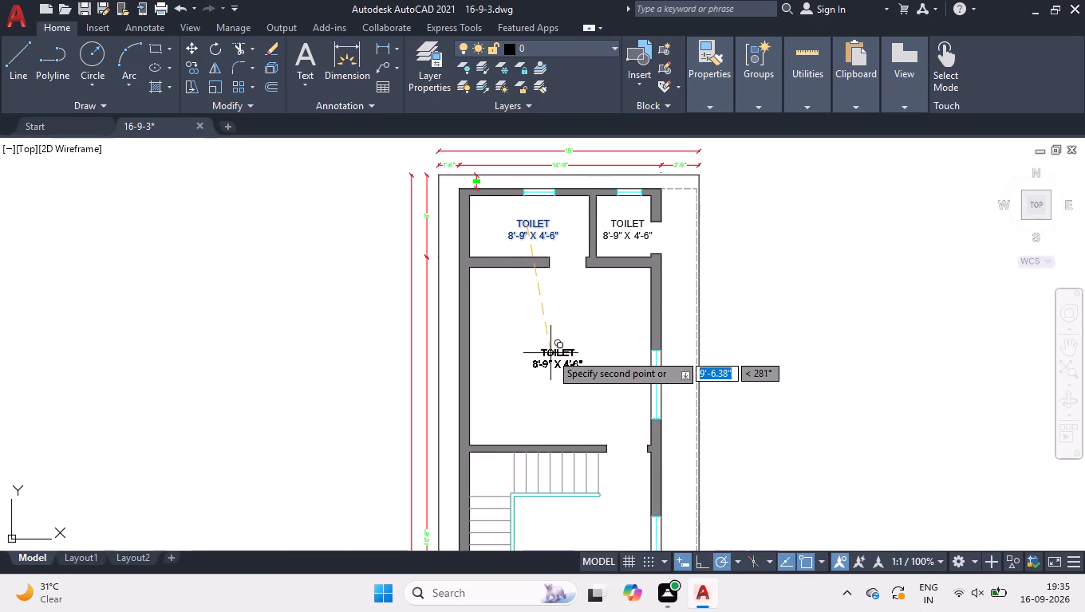
click(550, 353)
scroll(550, 353, down, 3)
scroll(566, 387, up, 4)
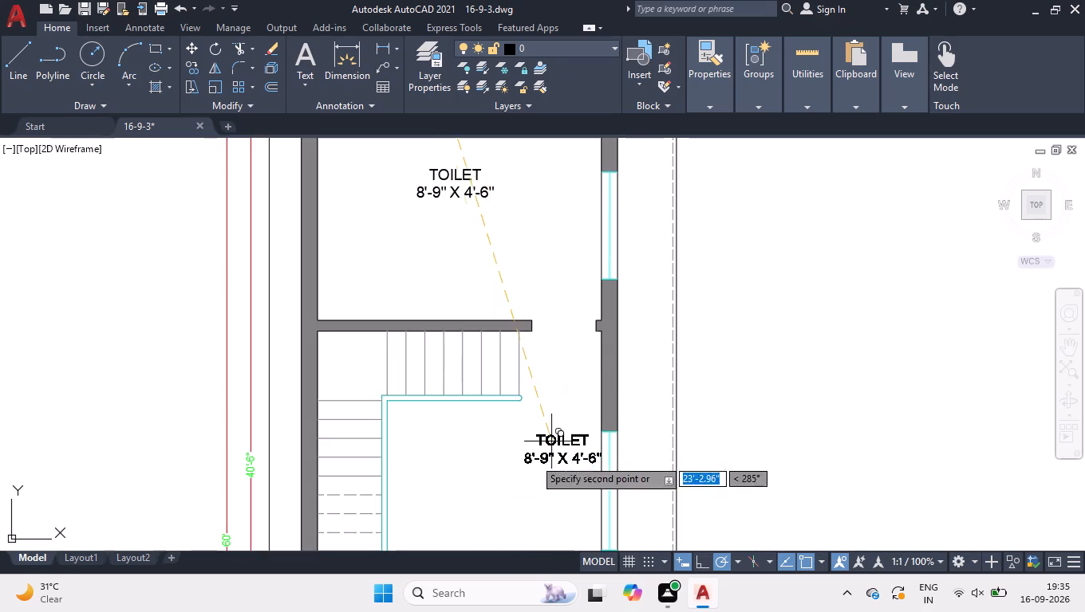
scroll(540, 349, down, 2)
scroll(535, 433, up, 3)
click(463, 330)
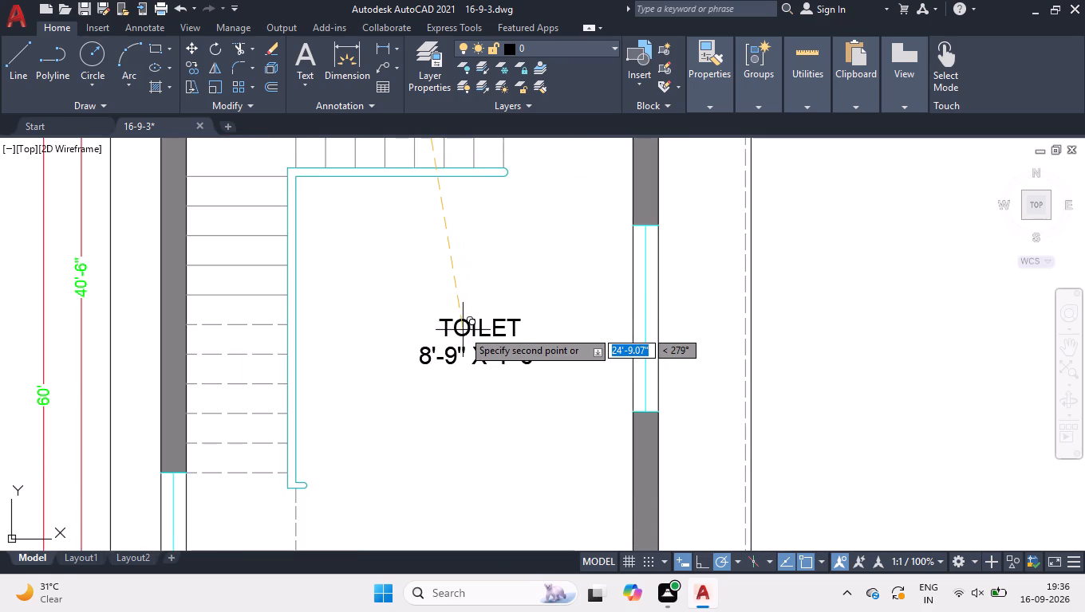
Place label copies in the narrow east strip, the room with the orange counter line, the small enclosed room, and the dashed front area.
scroll(463, 330, down, 2)
scroll(432, 402, down, 2)
scroll(448, 484, up, 3)
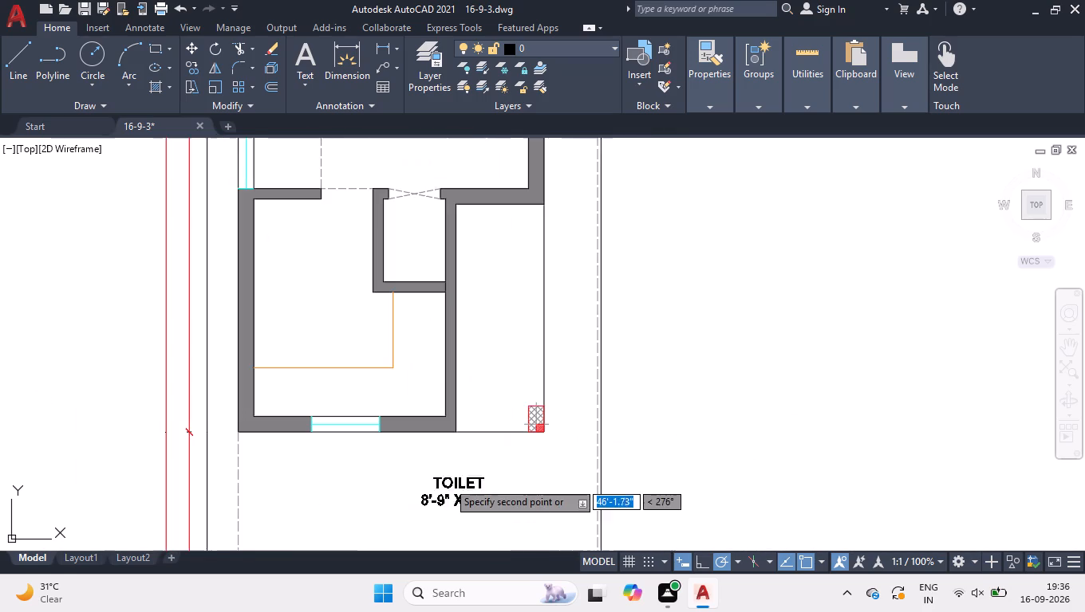
click(493, 307)
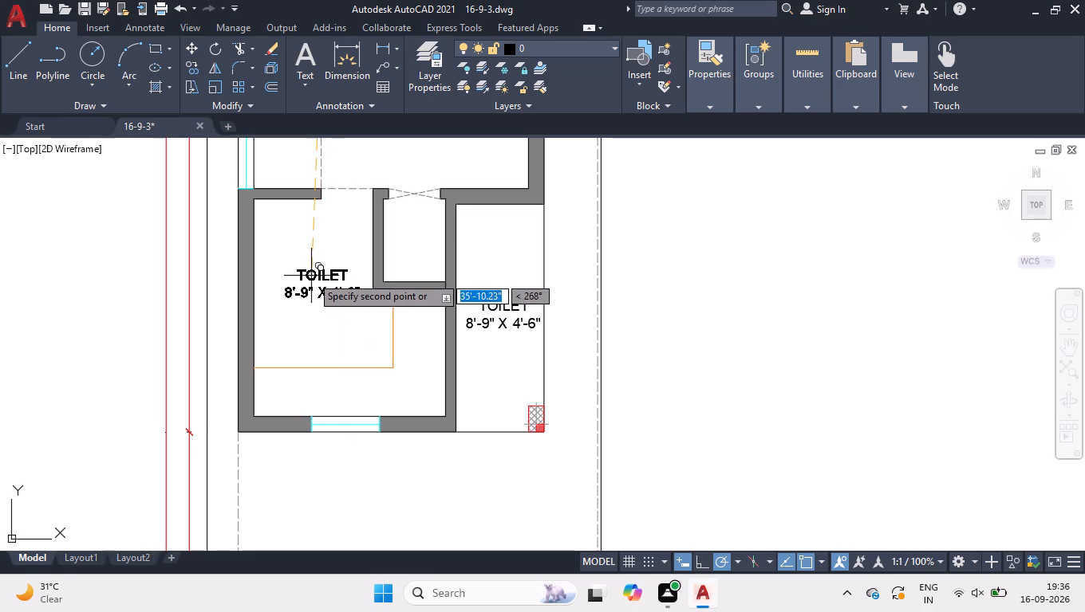
click(310, 276)
scroll(377, 234, up, 3)
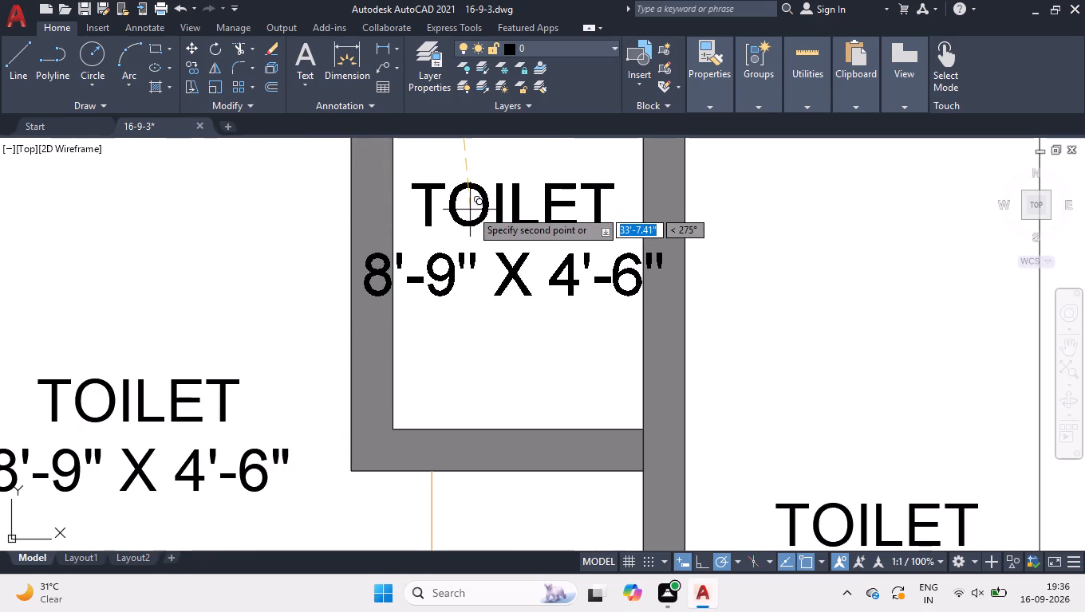
click(478, 206)
scroll(492, 208, down, 3)
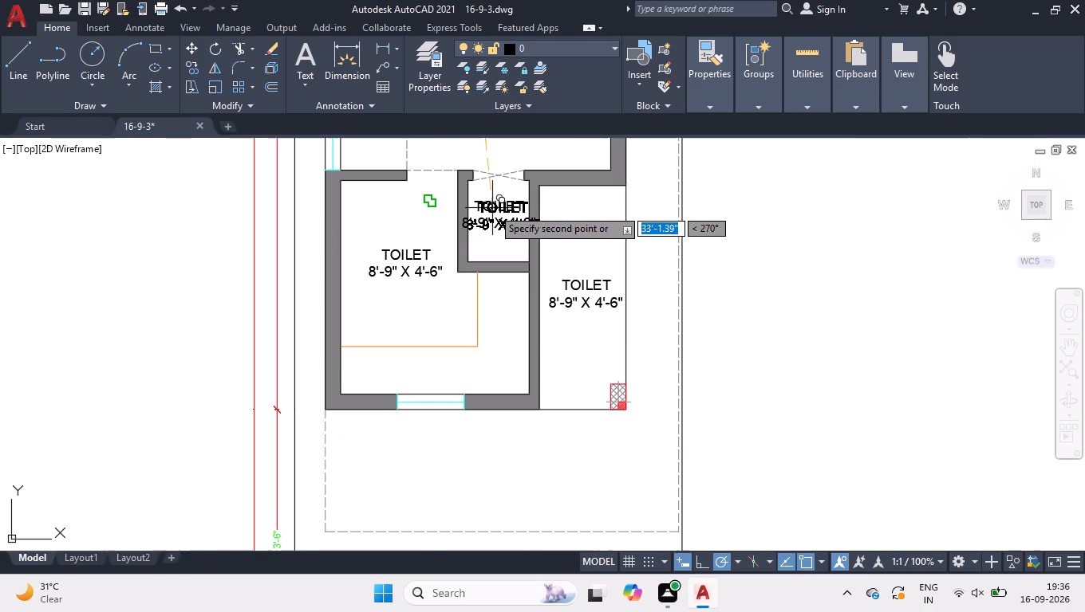
click(493, 462)
Place label copies in the road strip and in the open front area just north of it, and finish copying.
scroll(445, 378, down, 2)
scroll(445, 378, up, 1)
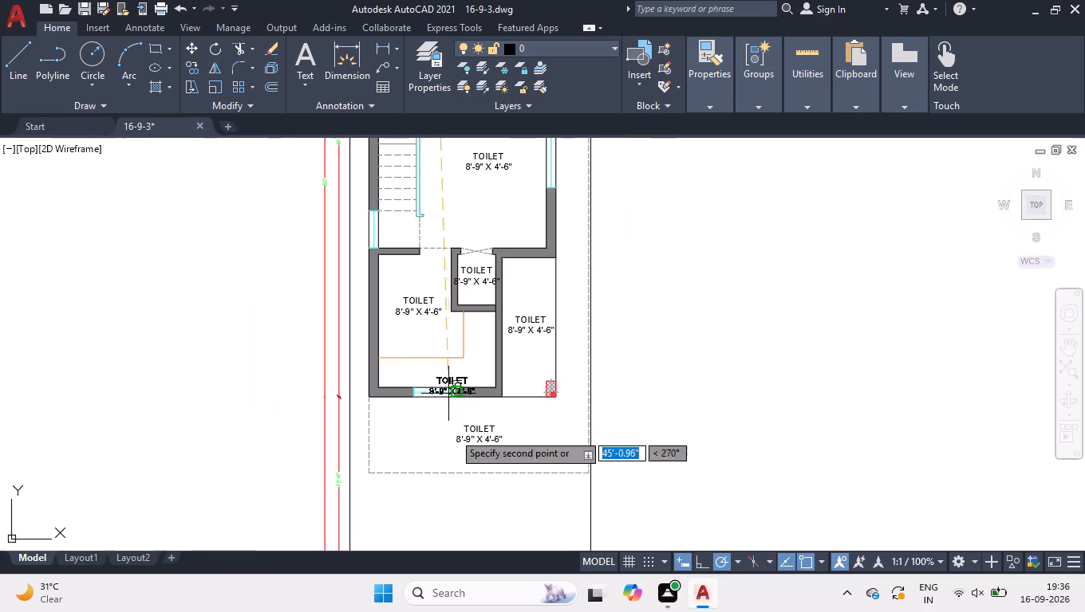
scroll(471, 388, down, 3)
scroll(468, 442, up, 4)
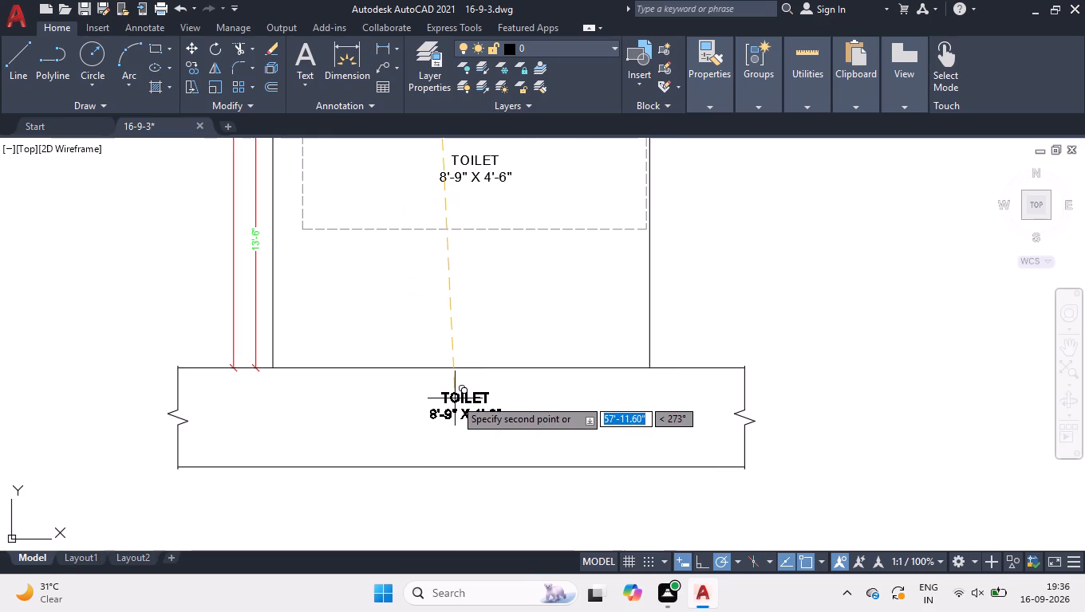
click(424, 401)
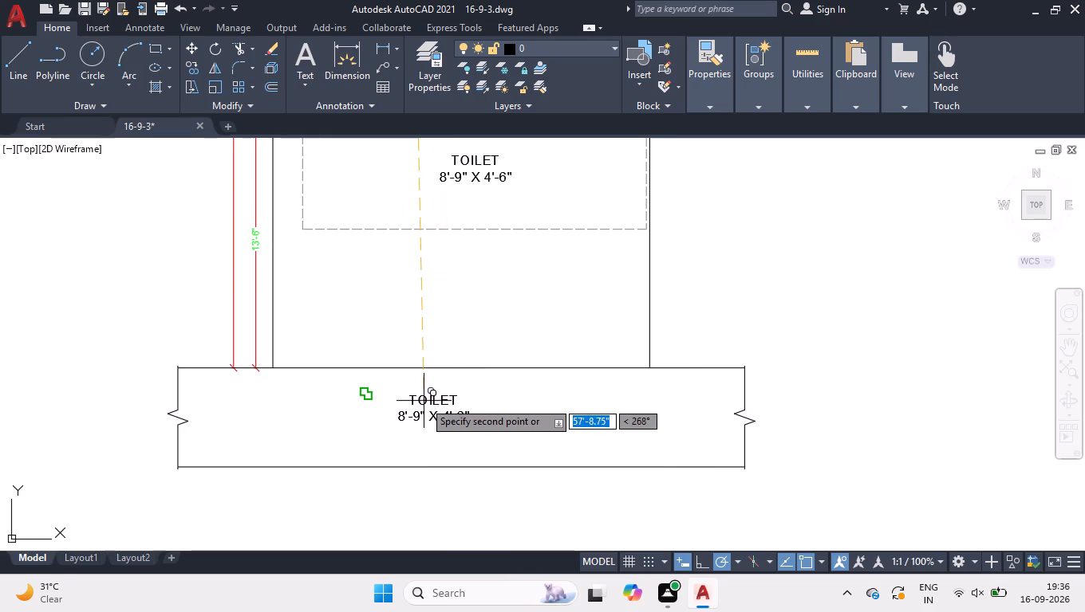
click(442, 303)
key(space)
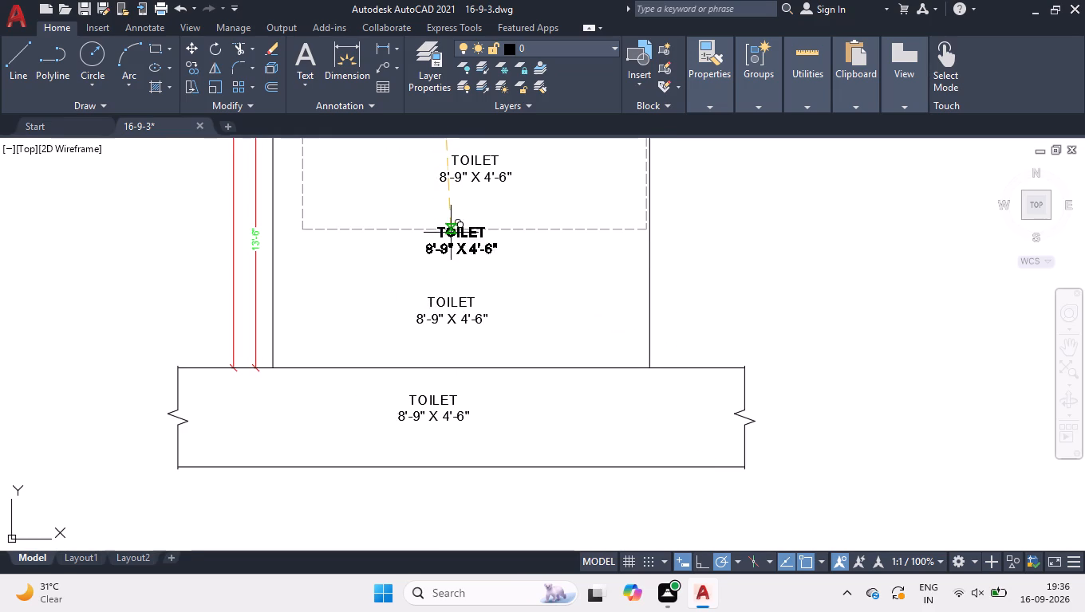
Delete the label copy inside the dashed outline south of the building.
click(480, 159)
click(439, 202)
key(Delete)
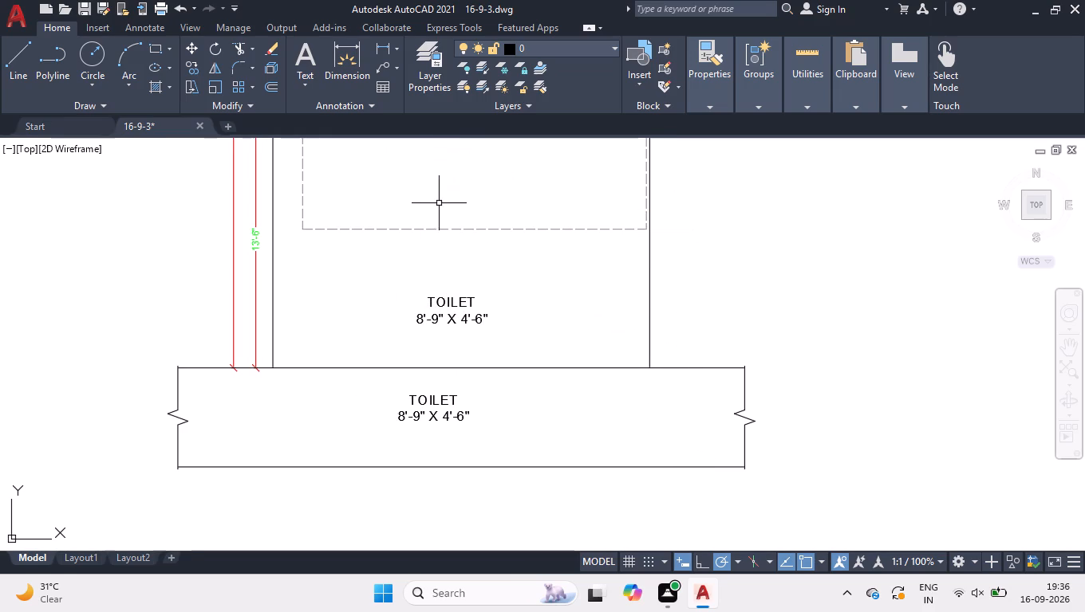
Change the label in the open front area north of the road strip to PARKING.
double_click(425, 319)
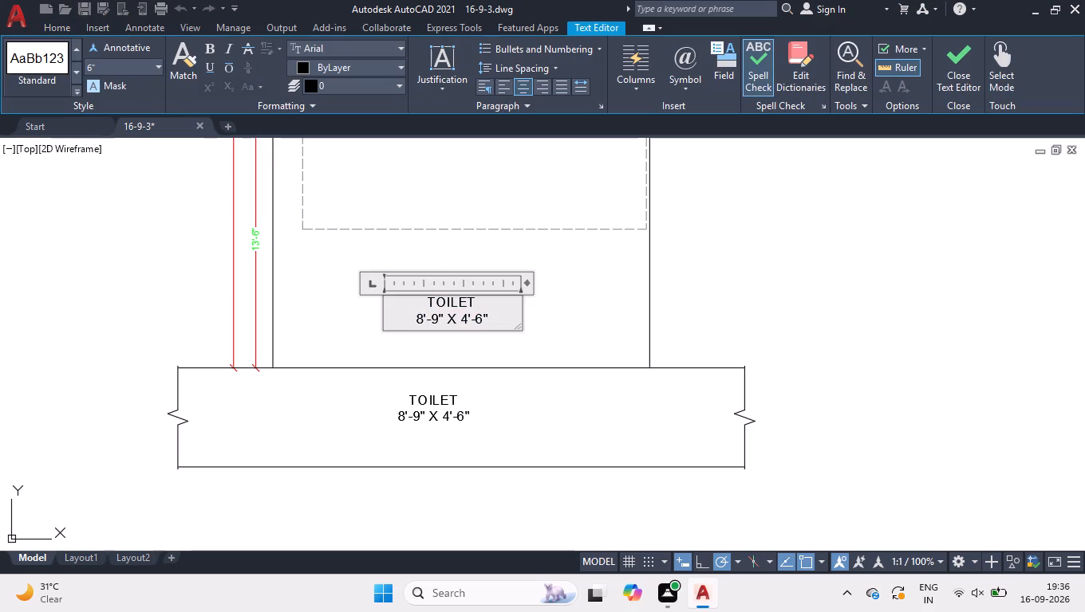
key(ctrl+a)
text(PARKING)
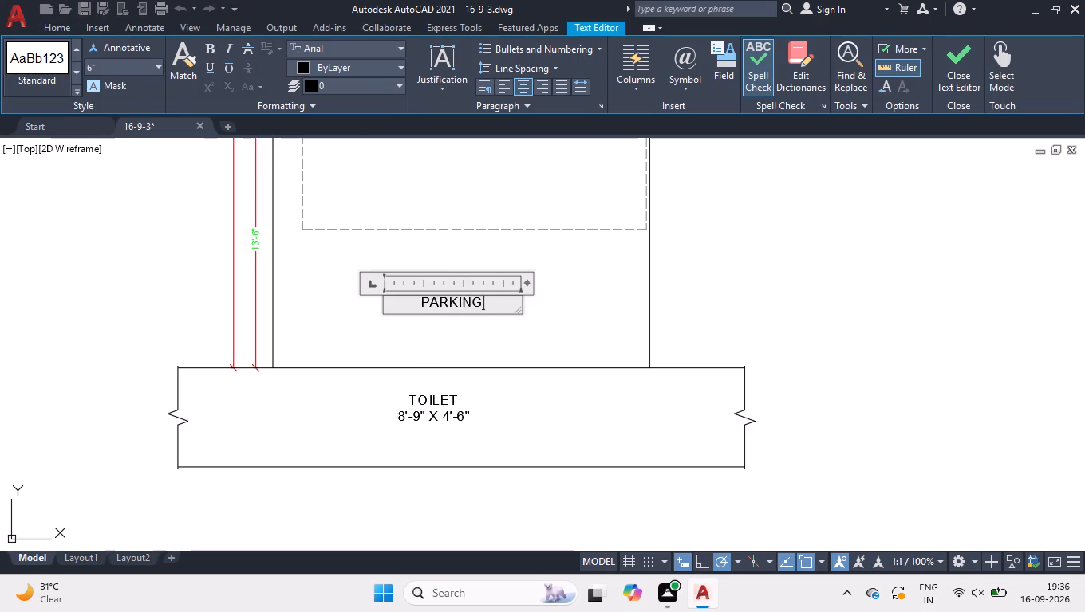
click(424, 350)
Change the label in the narrow east strip beside the kitchen area to LOBBY, with no size line.
scroll(423, 349, down, 3)
scroll(482, 178, up, 3)
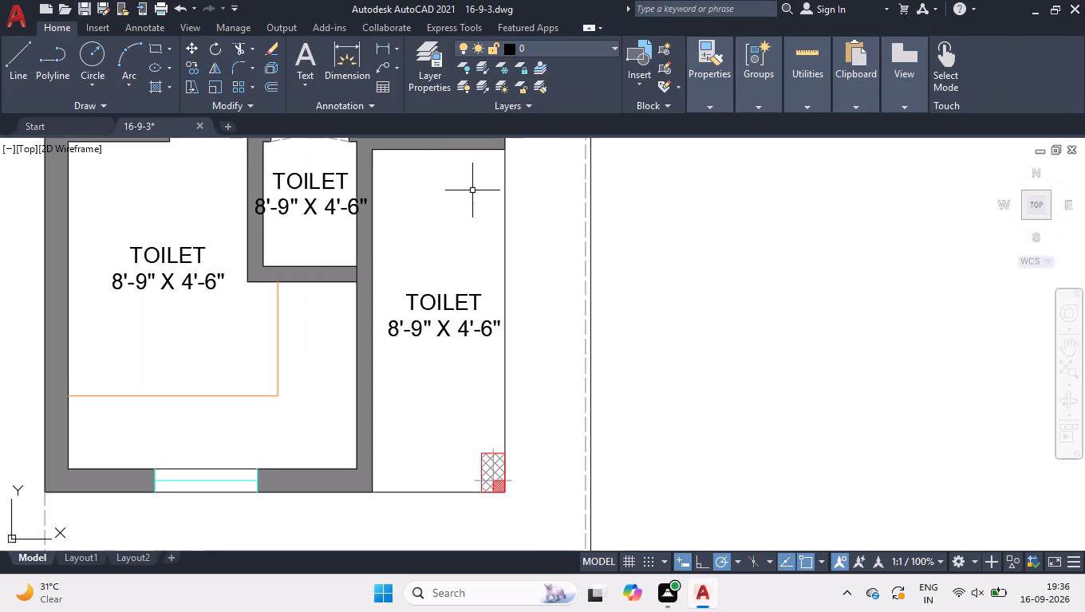
scroll(426, 320, up, 2)
double_click(434, 285)
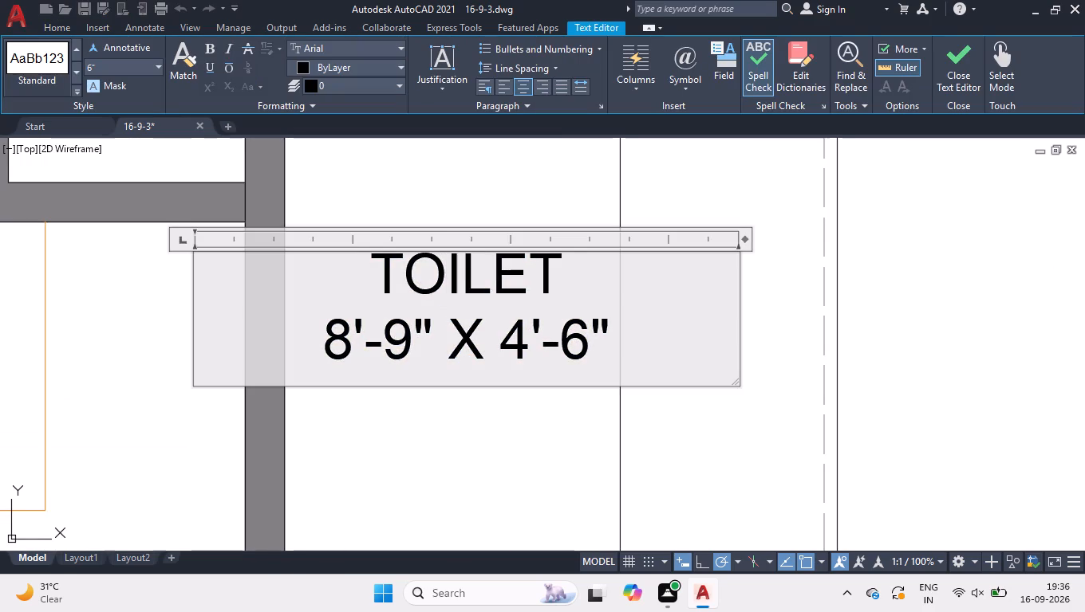
key(a)
key(ctrl+a)
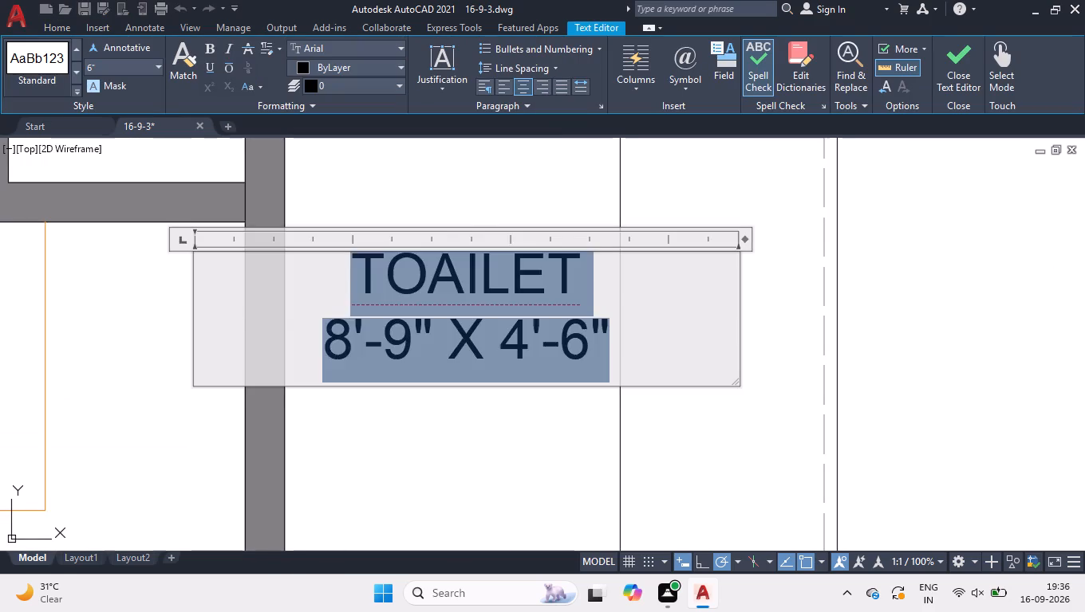
key(l)
key(o)
key(b)
key(b)
key(y)
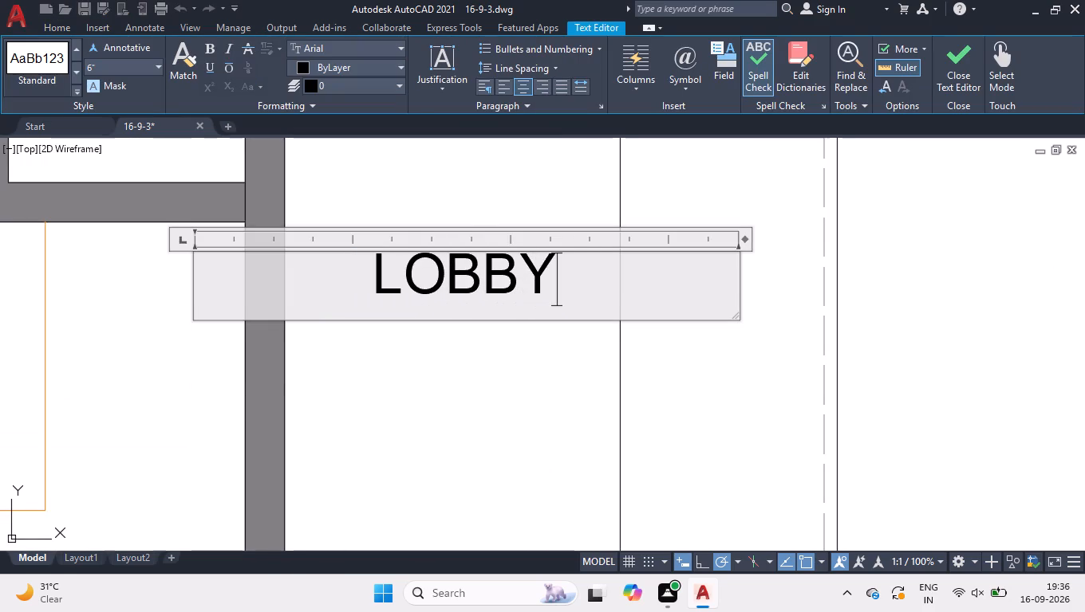
click(454, 337)
Change the label in the small enclosed room west of the lobby to PUJA with the size 3' X 4'.
scroll(456, 340, down, 2)
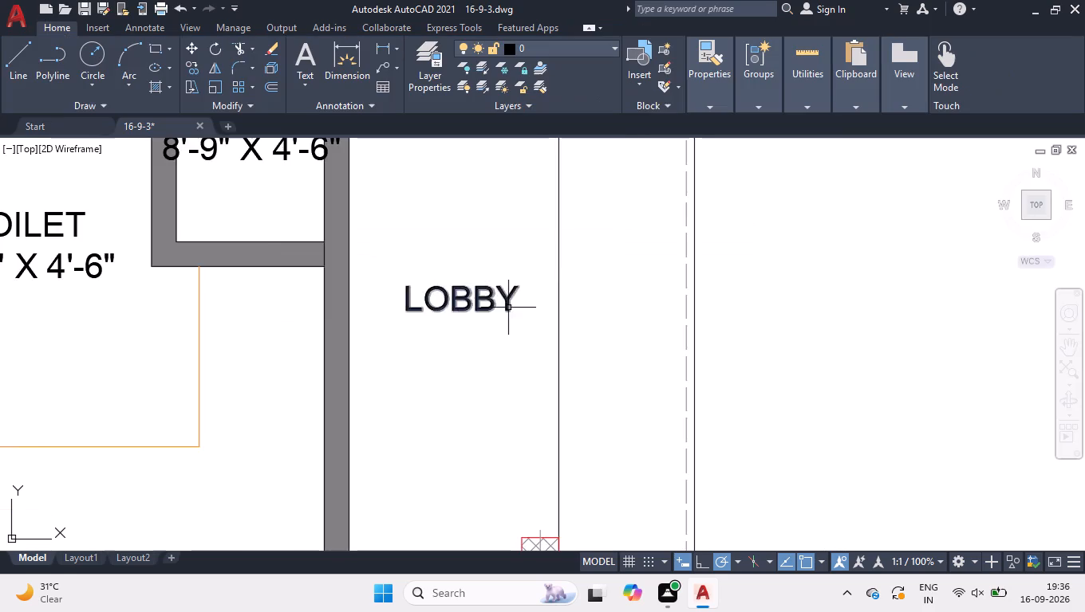
scroll(508, 308, down, 2)
scroll(356, 228, up, 2)
scroll(535, 222, up, 2)
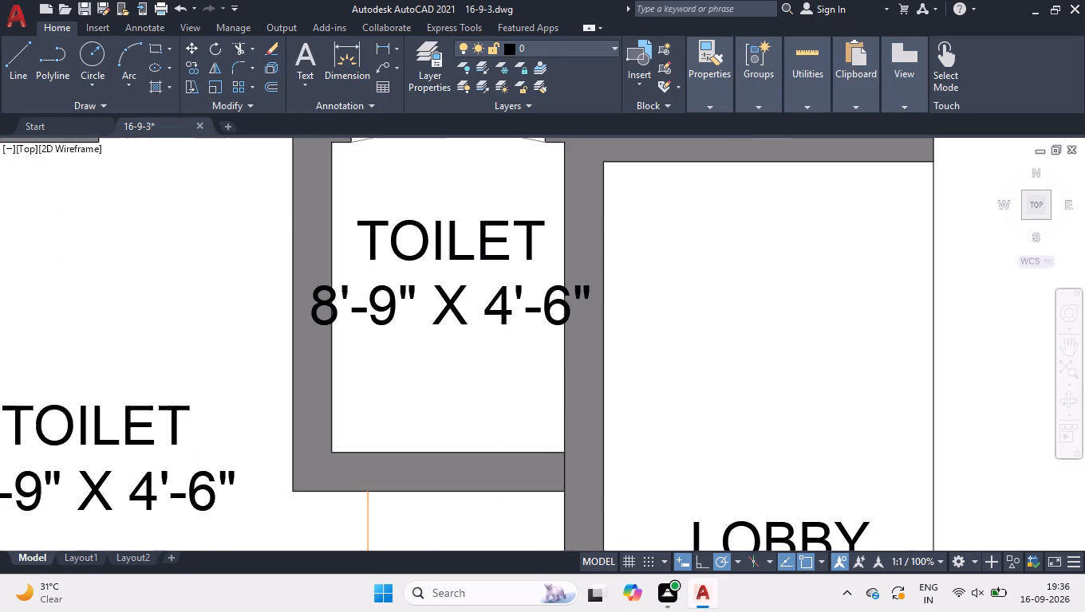
double_click(524, 220)
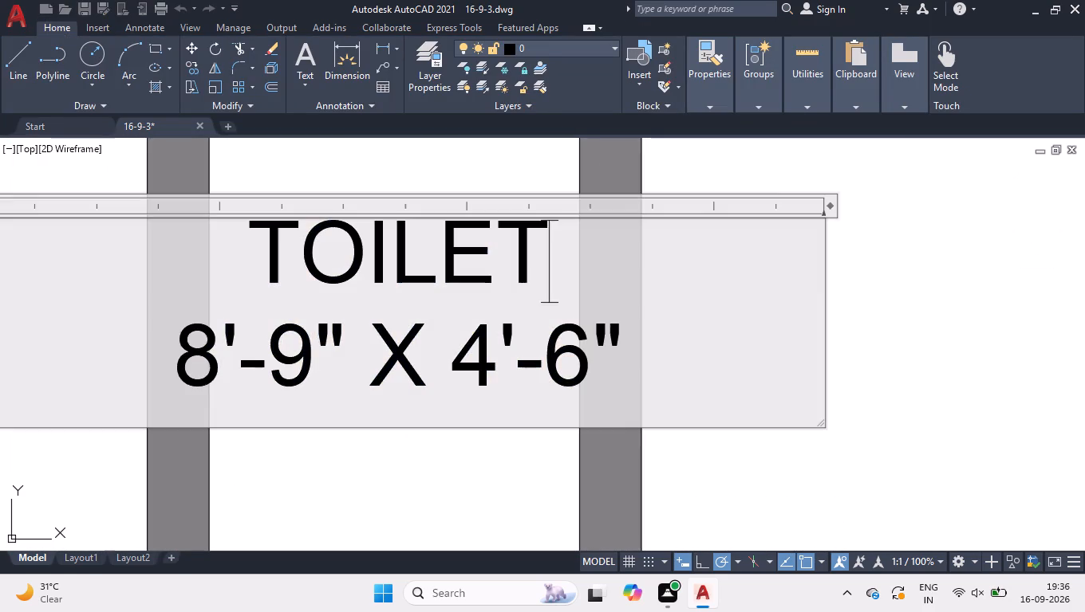
key(ctrl+a)
text(POOJ)
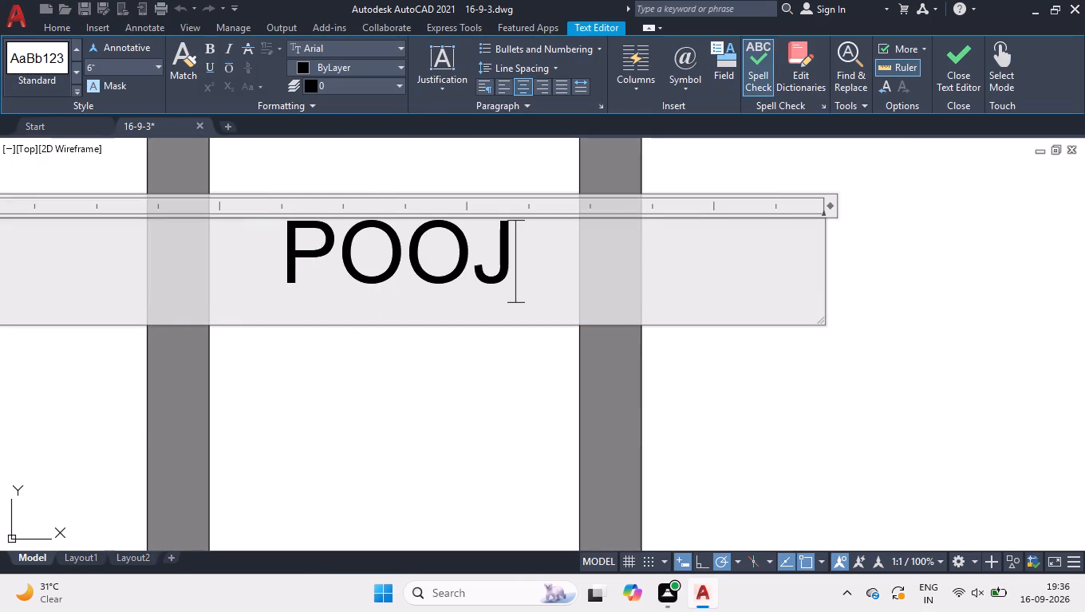
key(BackSpace)
key(BackSpace)
key(BackSpace)
text(UJA)
key(Return)
text(3')
key(space)
text(X)
key(space)
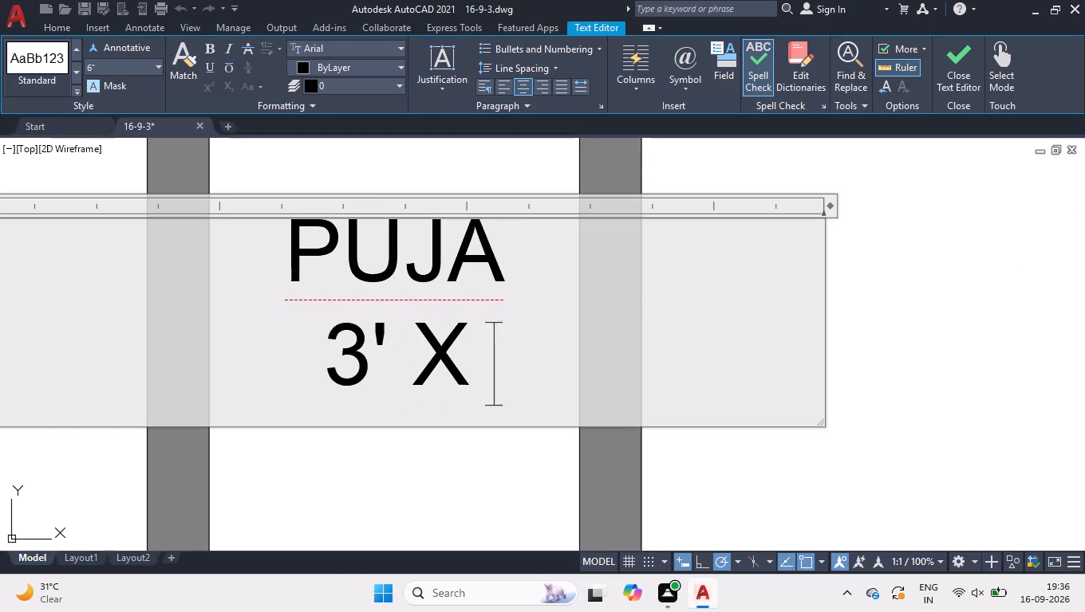
text(4')
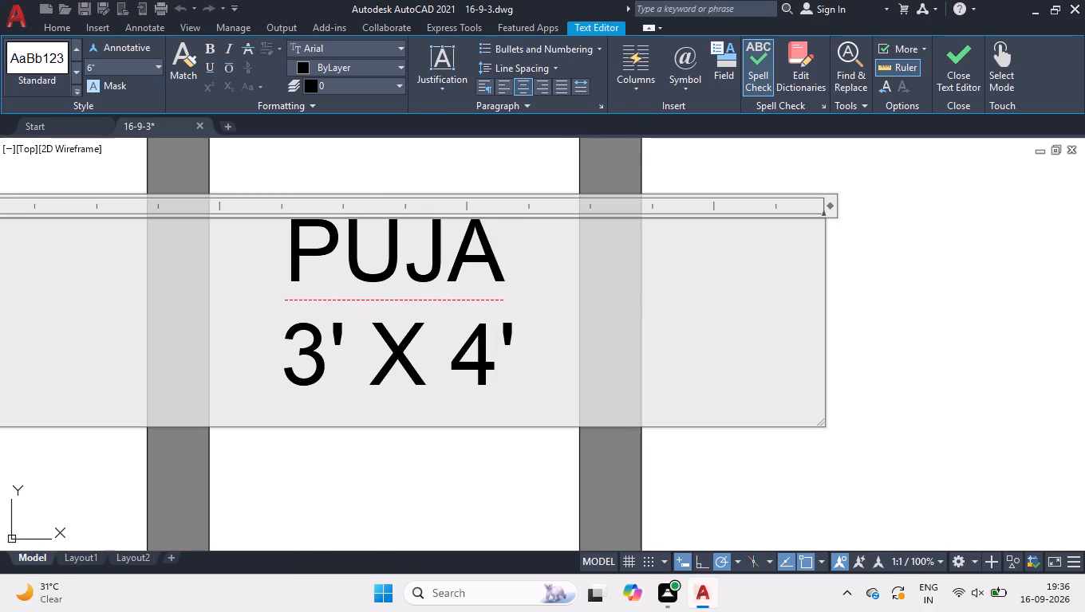
click(475, 449)
Change the label in the room with the orange counter line to KITCHEN, with 5'-9", X and 10'-6" on separate lines below.
scroll(487, 393, down, 3)
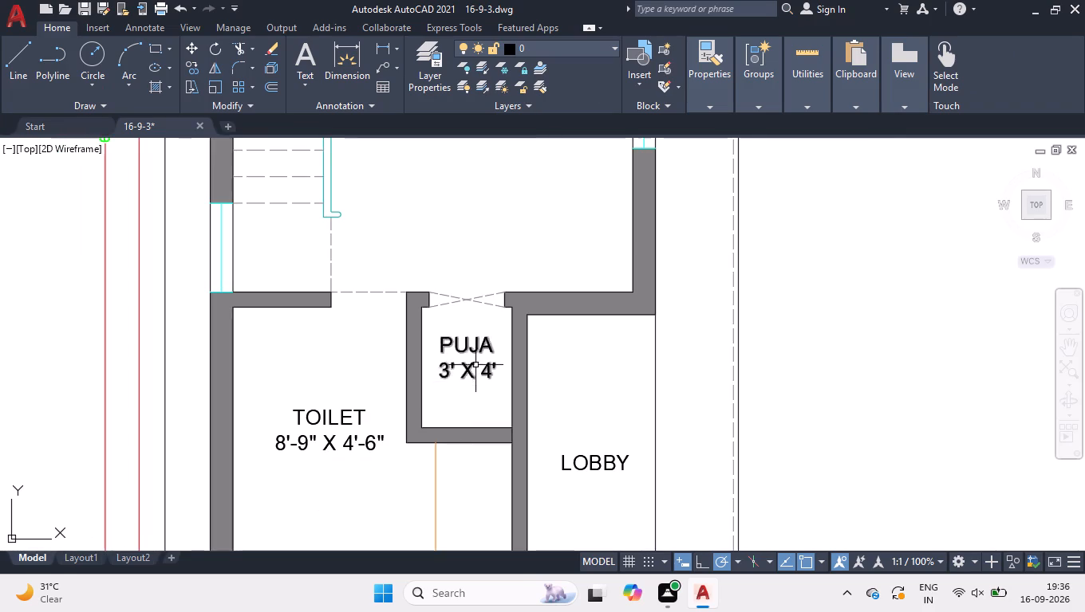
scroll(476, 362, down, 1)
scroll(370, 406, up, 4)
double_click(410, 377)
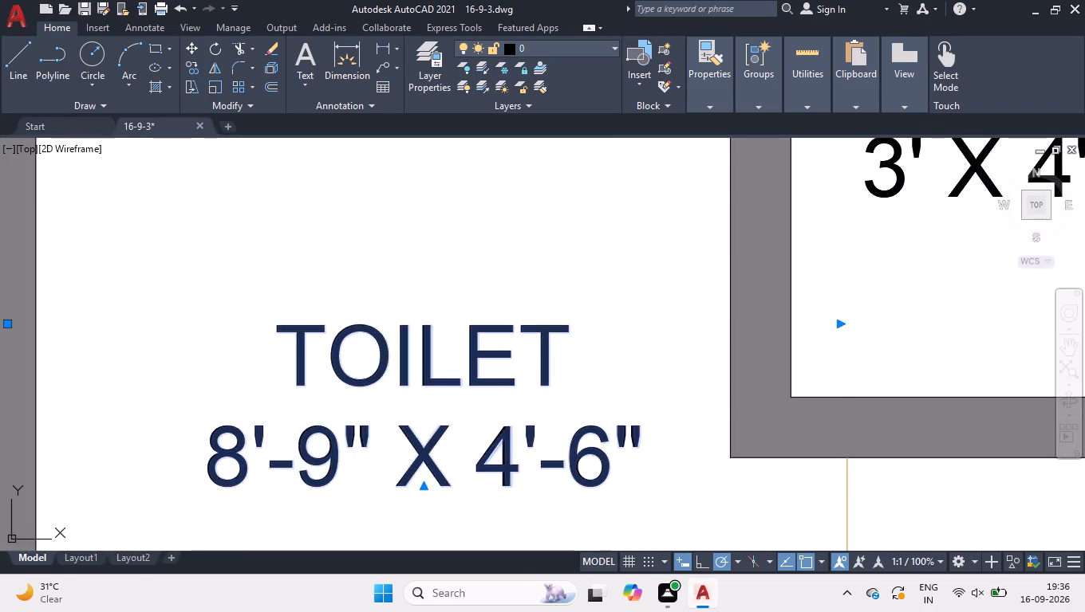
key(ctrl+a)
text(KITCHEN)
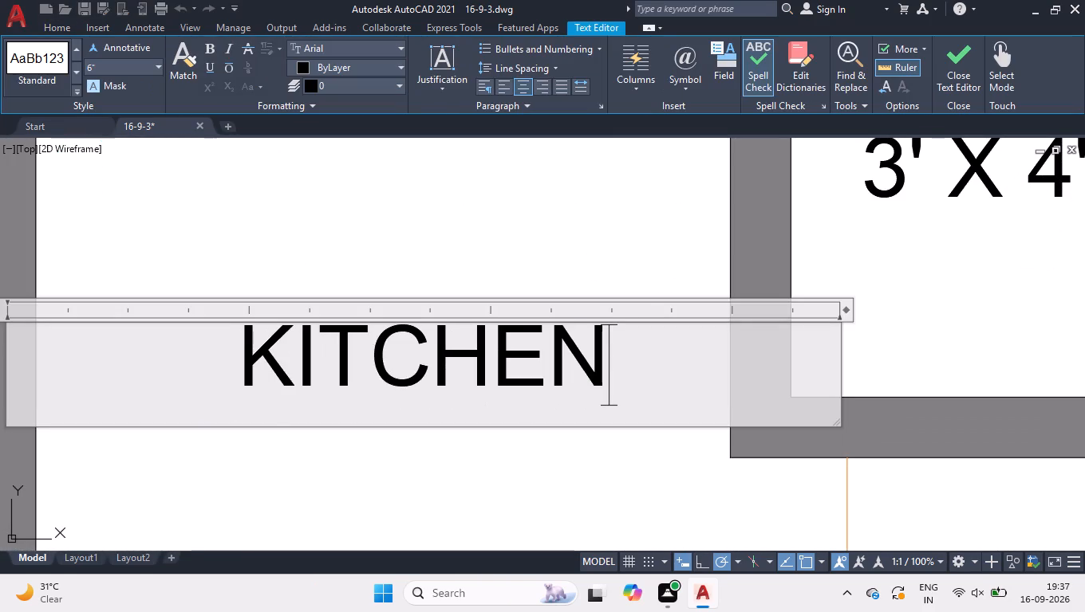
key(Return)
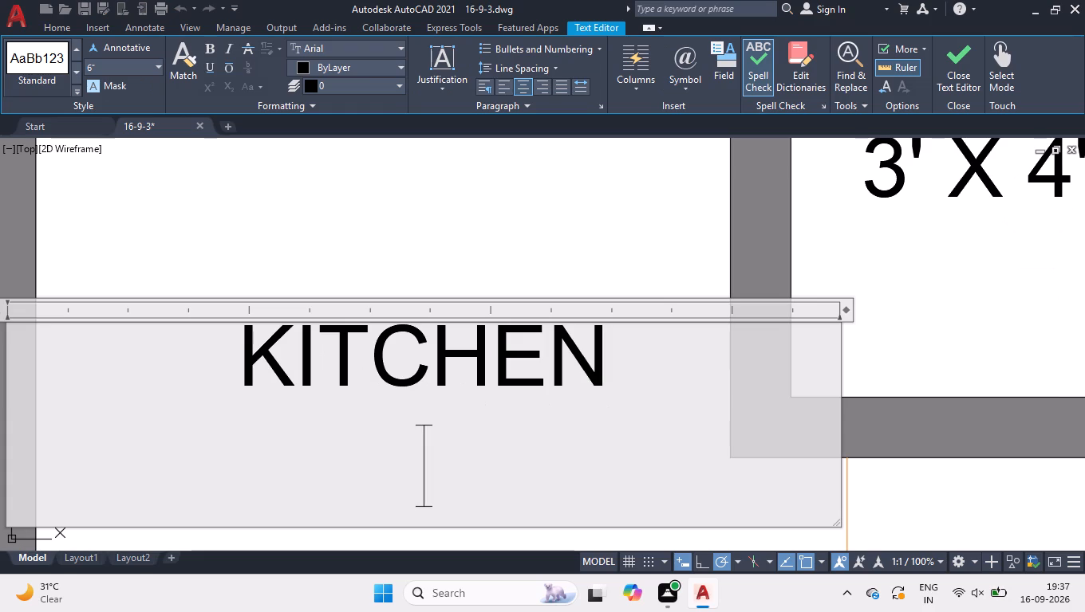
text(5'-9")
key(space)
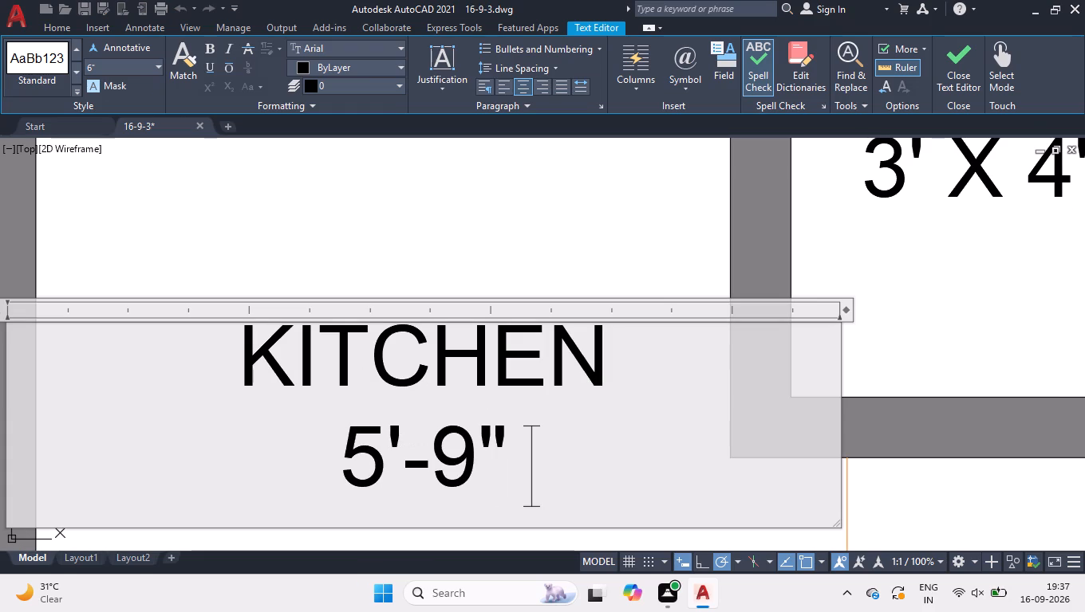
key(BackSpace)
key(Return)
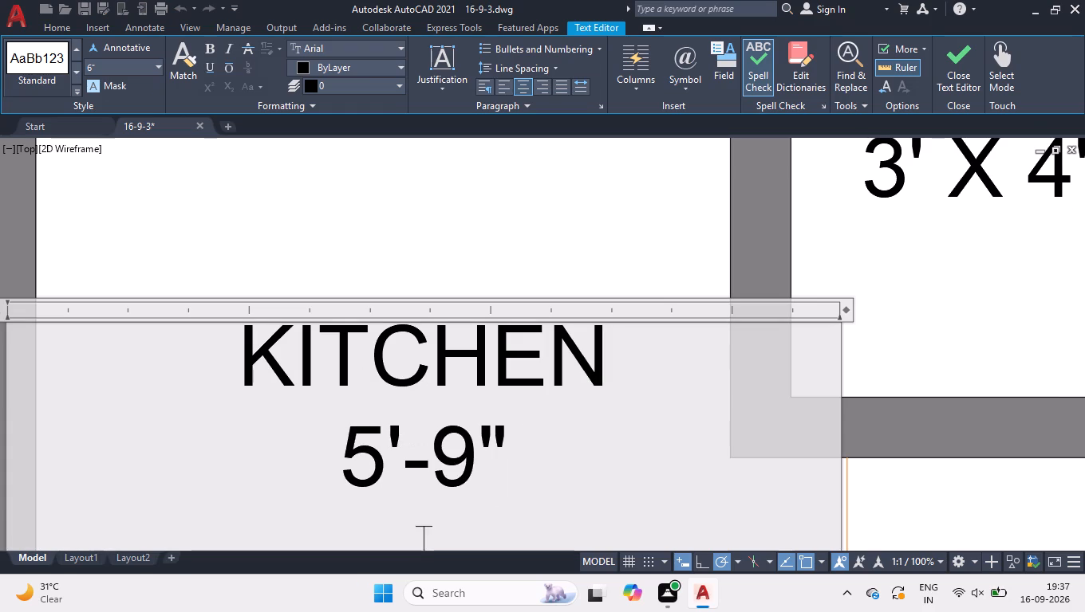
key(x)
key(Return)
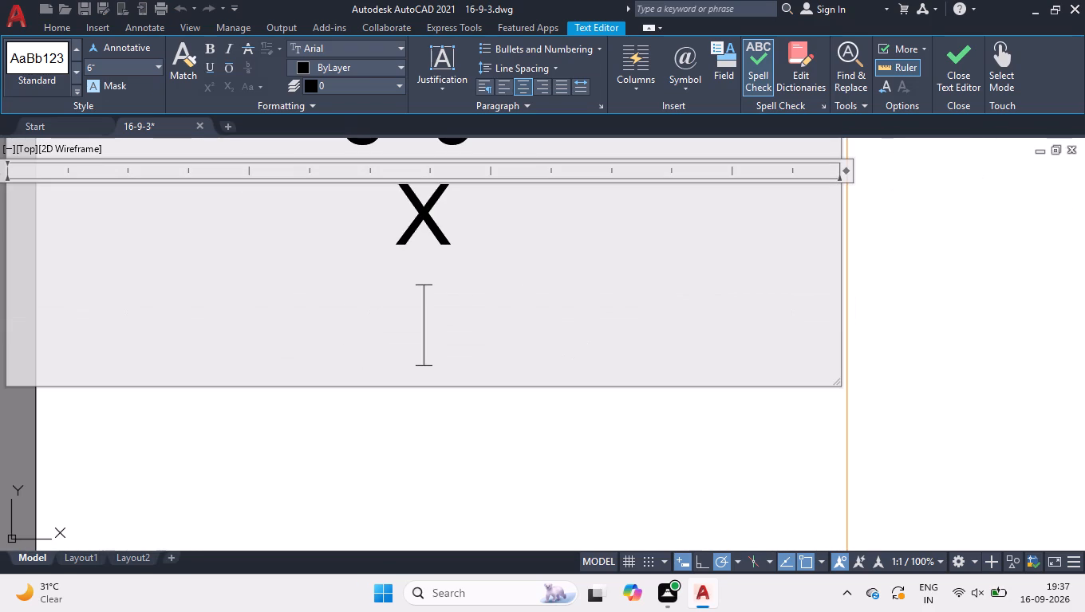
text(10'-6)
key(shift+quotedbl)
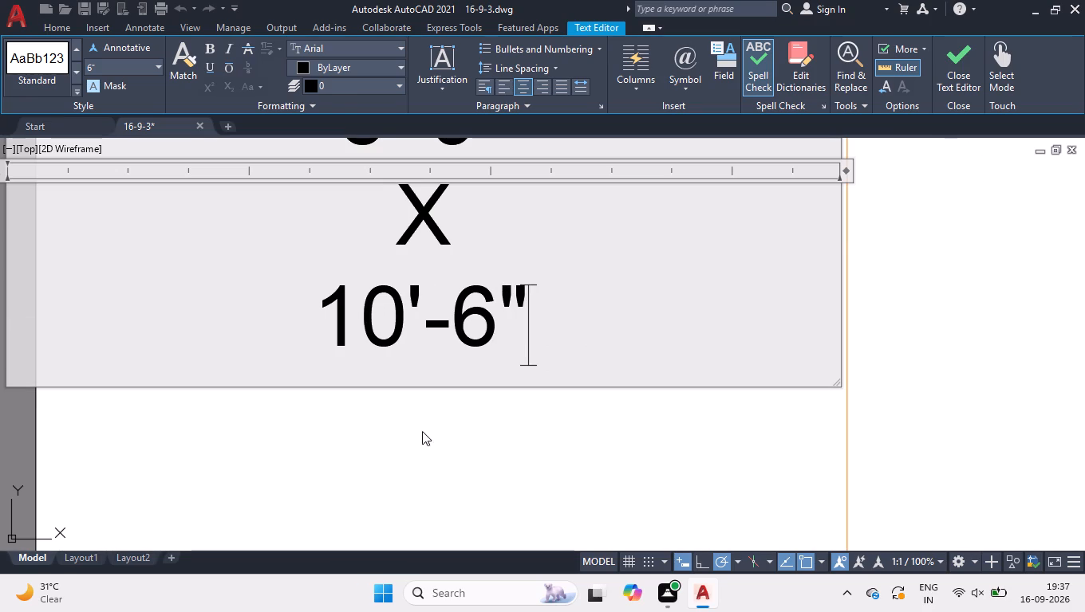
click(422, 431)
Narrow the KITCHEN label's text frame from its east end so the text sits clear of the puja wall.
scroll(422, 431, down, 3)
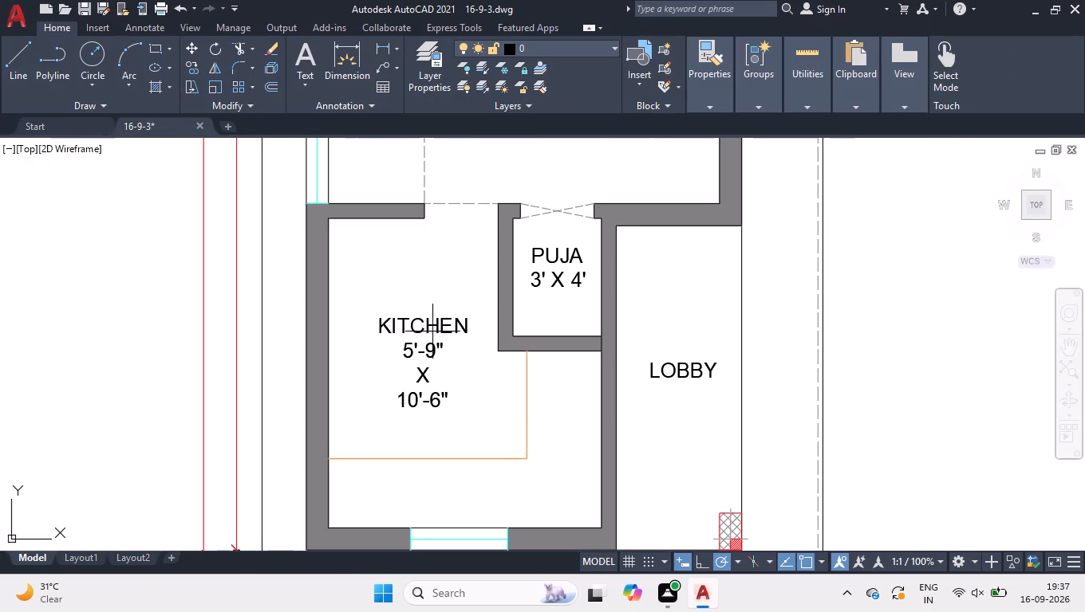
click(432, 331)
click(411, 335)
scroll(411, 332, up, 1)
click(586, 311)
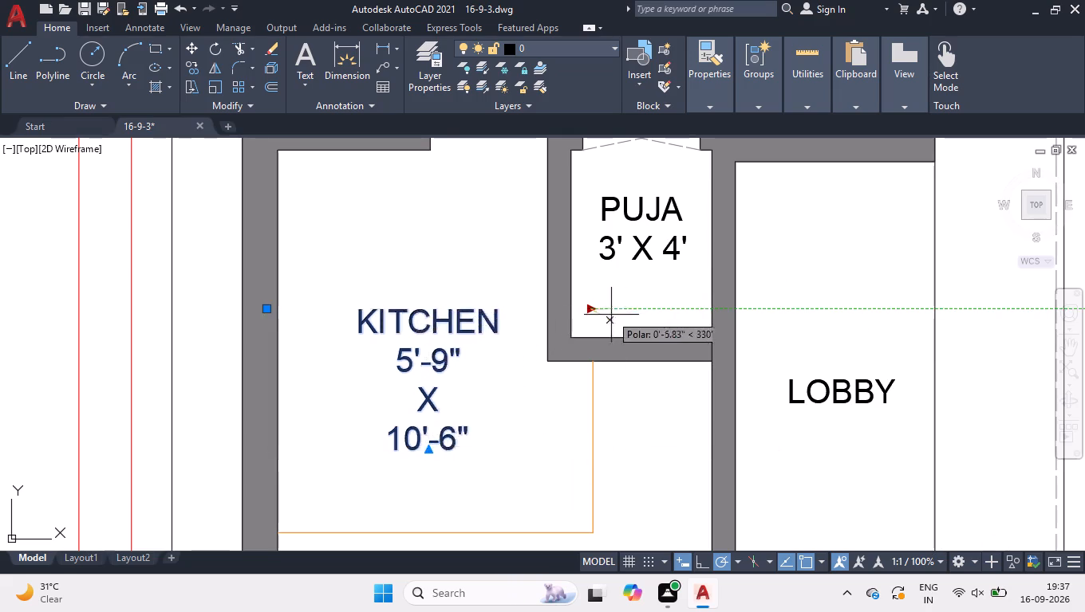
click(523, 309)
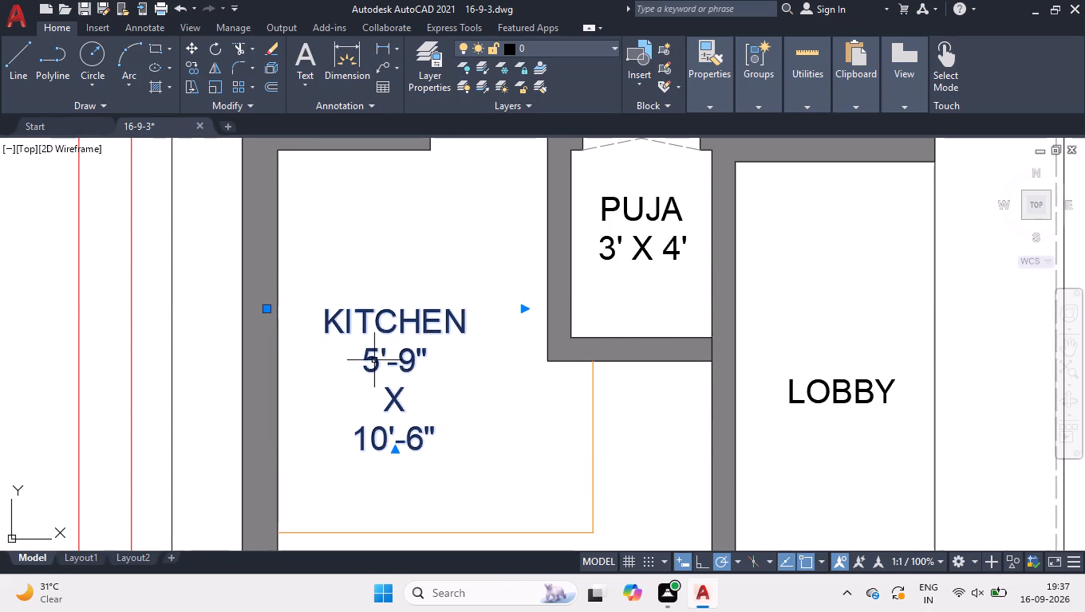
Join the KITCHEN label's size lines into one line reading 5'-9" X 10'-6".
double_click(371, 357)
key(BackSpace)
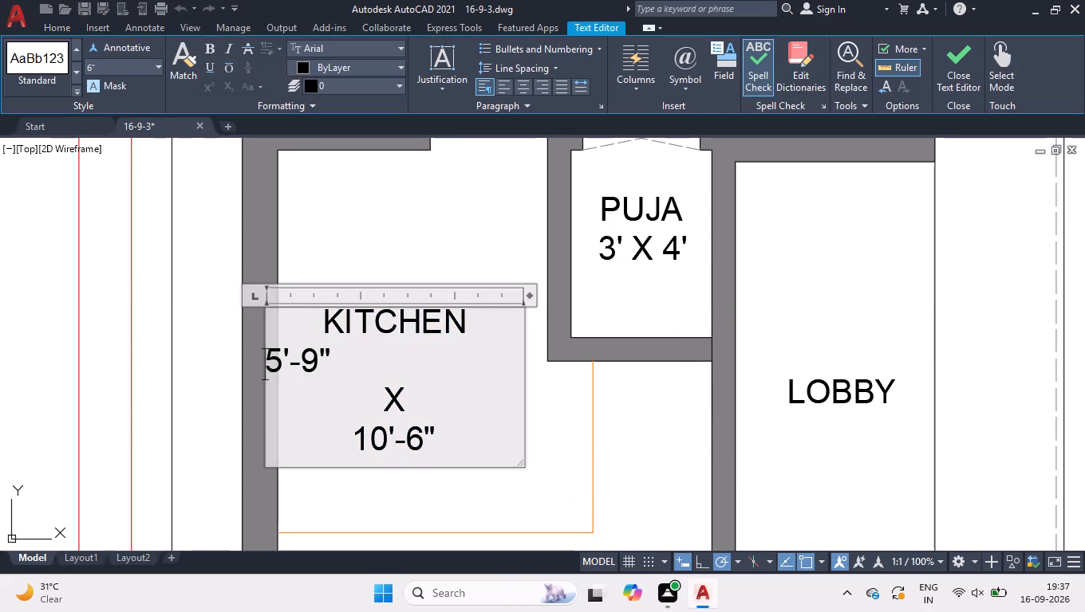
key(BackSpace)
key(Return)
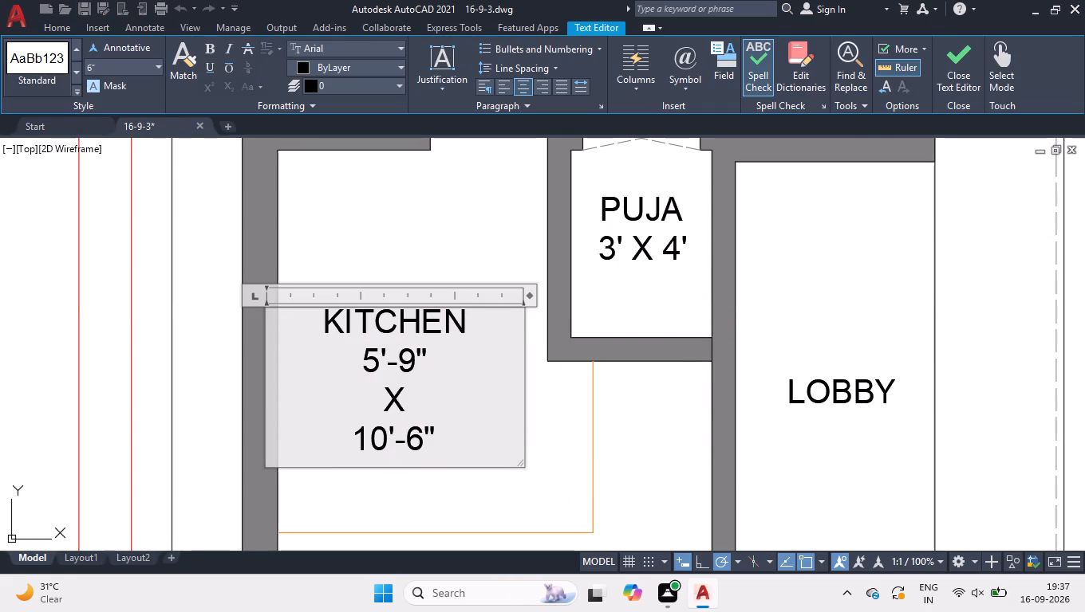
click(352, 454)
key(BackSpace)
key(BackSpace)
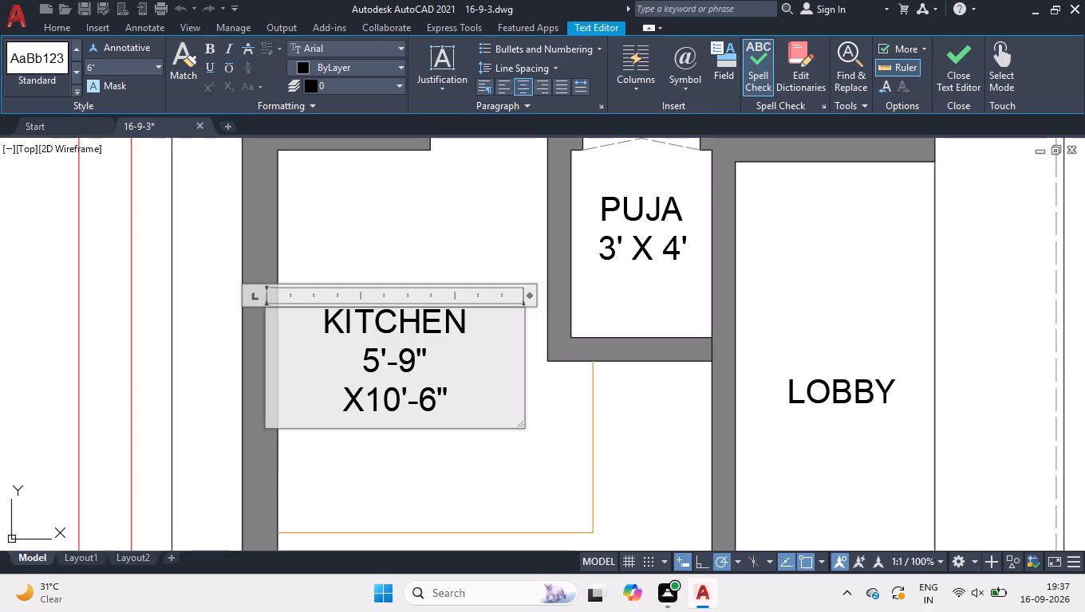
key(space)
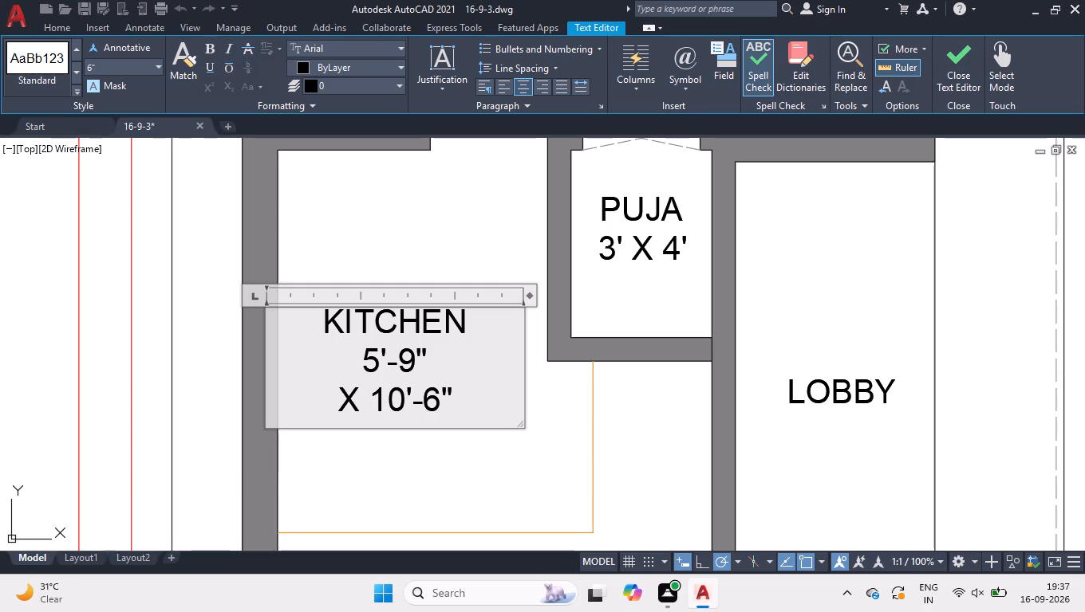
key(Left)
key(Left)
key(BackSpace)
key(BackSpace)
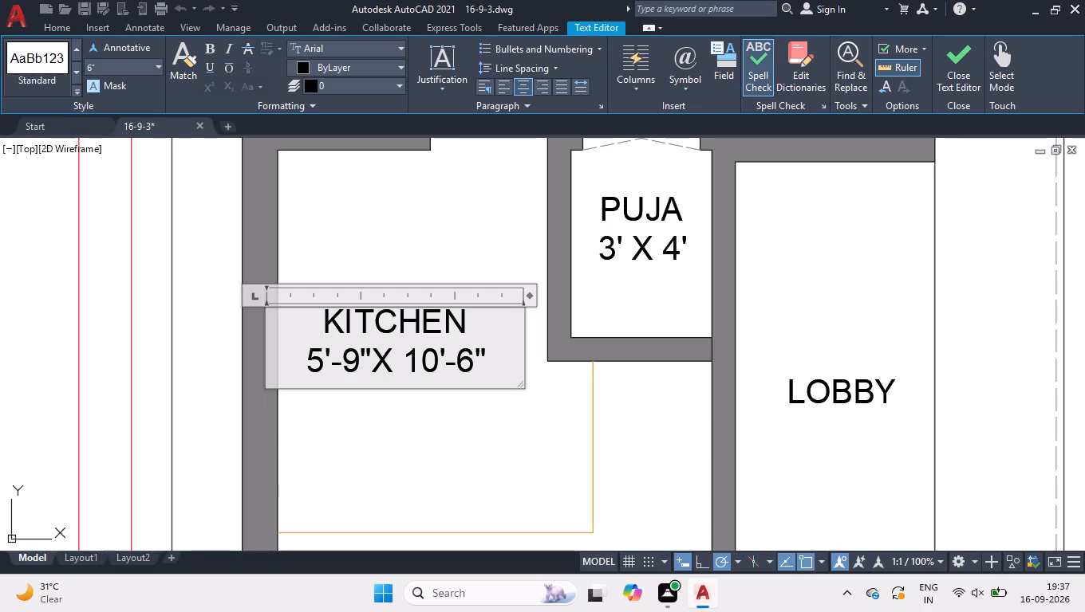
key(space)
click(351, 454)
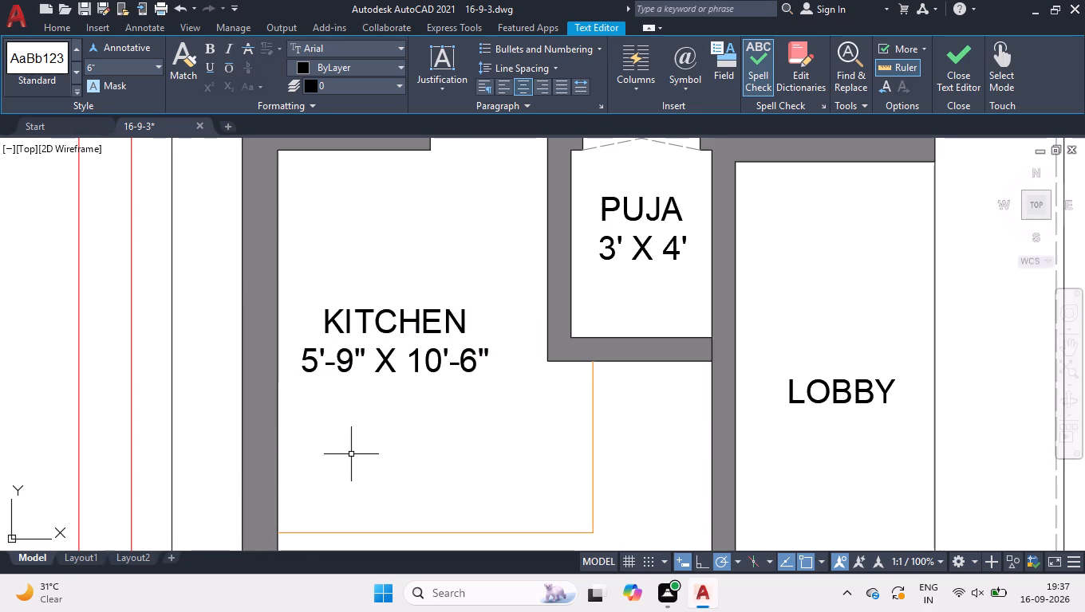
Change the label in the large room beside the staircase to HALL/DINING with the size 13'-3" X 15'-0".
scroll(351, 454, down, 1)
scroll(415, 423, down, 2)
scroll(448, 281, up, 2)
scroll(523, 251, up, 1)
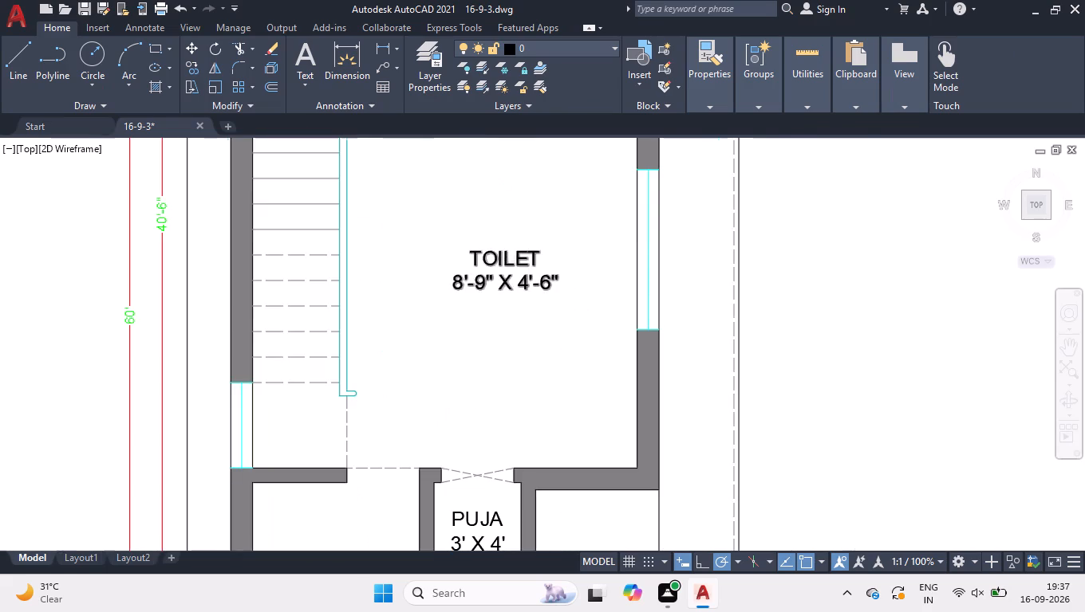
scroll(523, 251, up, 2)
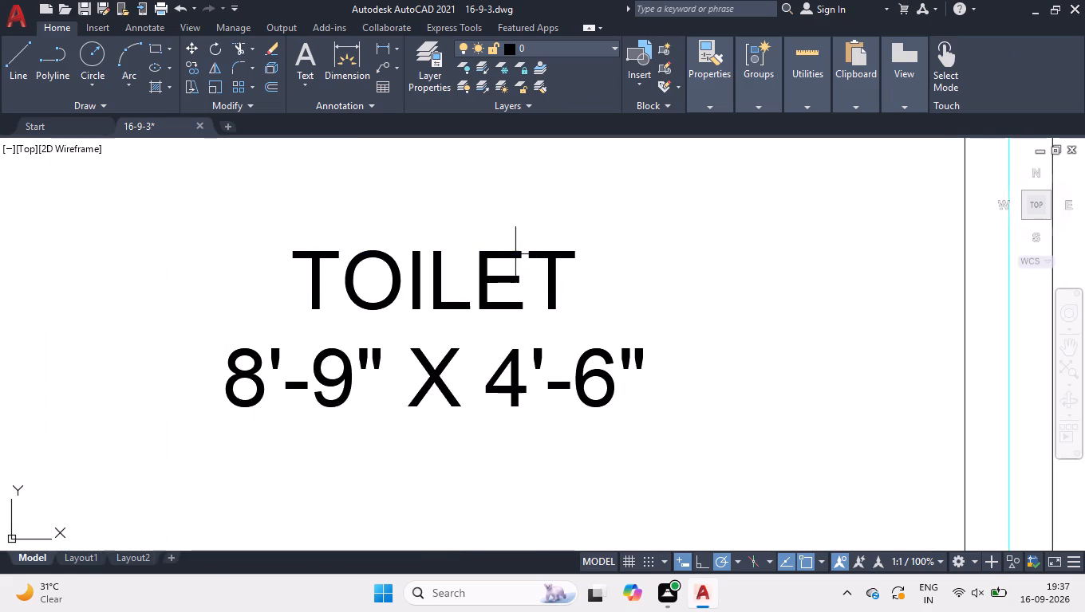
double_click(513, 248)
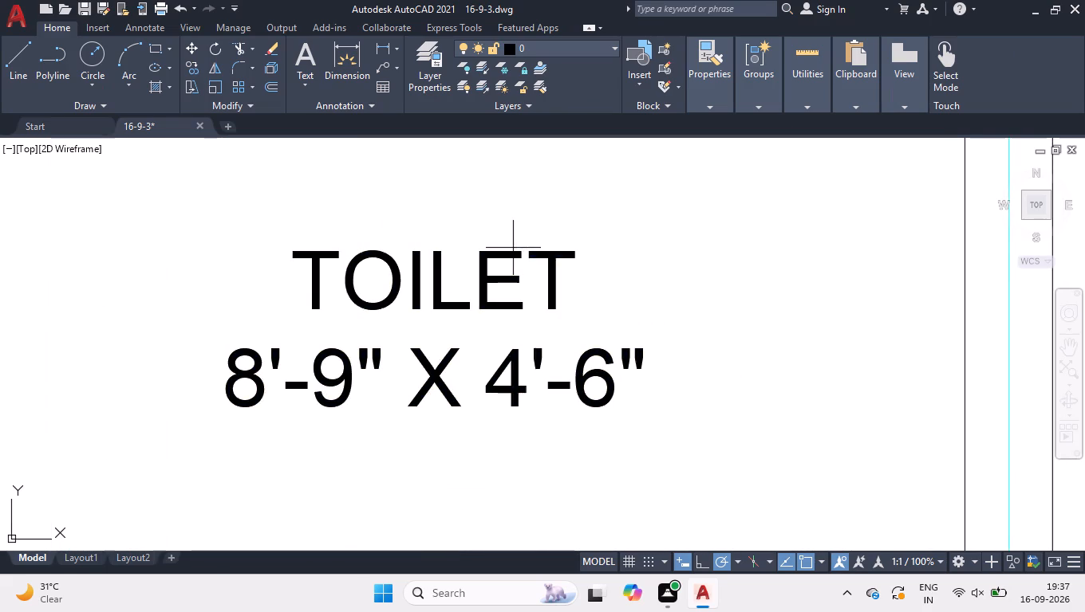
click(513, 249)
double_click(512, 249)
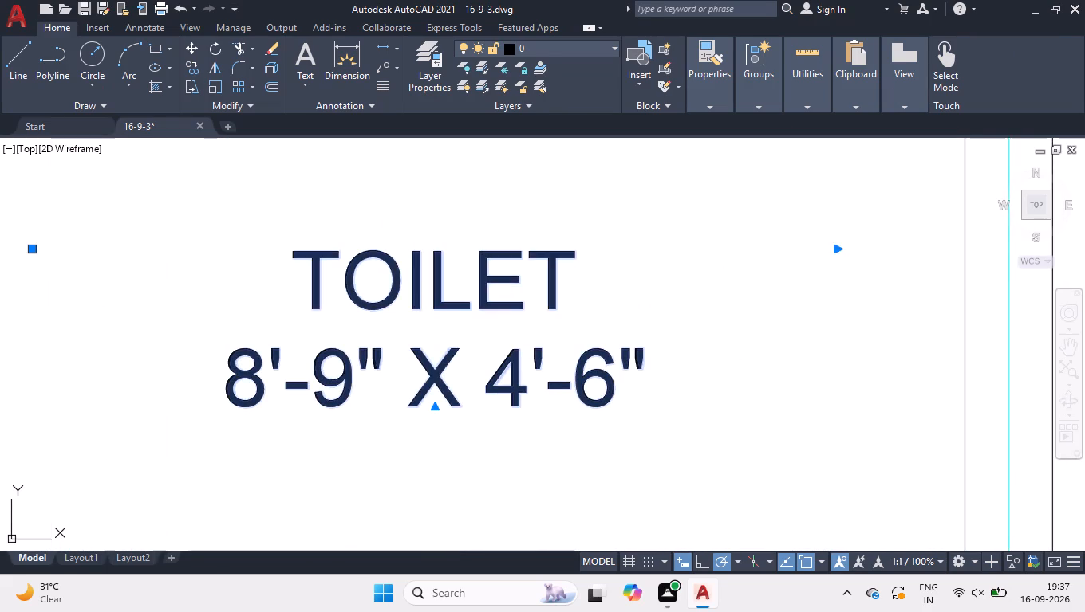
key(ctrl+a)
text(HALL)
key(Return)
key(BackSpace)
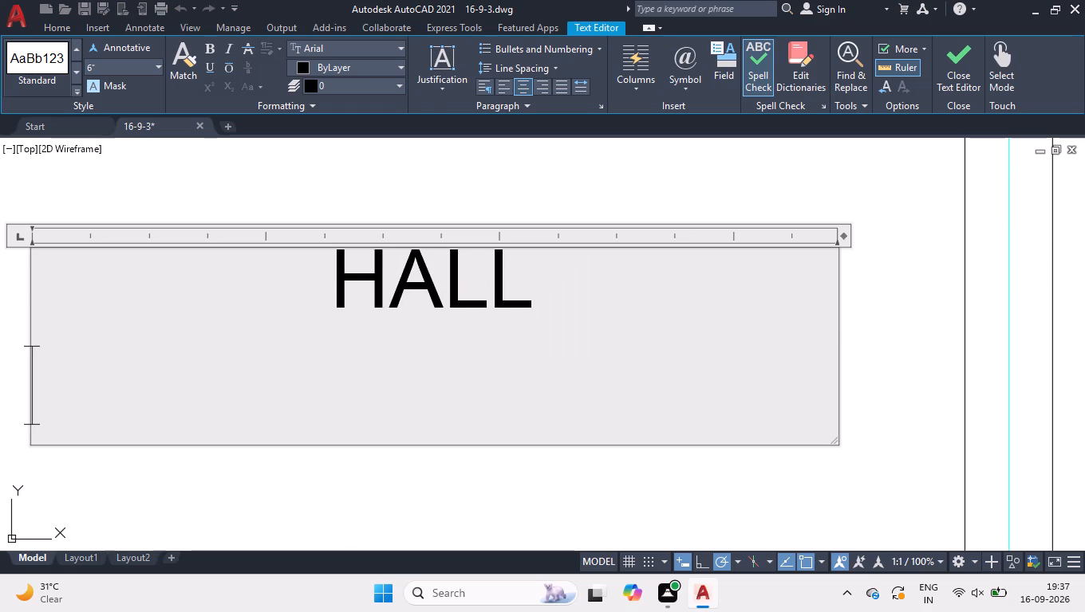
key(BackSpace)
text(/DINING)
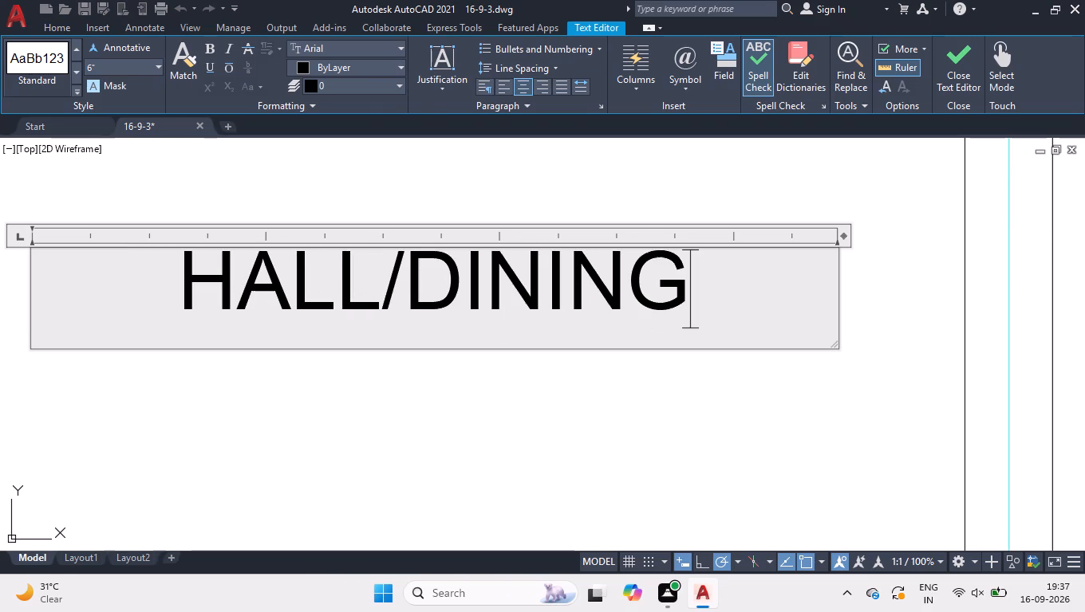
key(Return)
text(13'-3" X 15'-0")
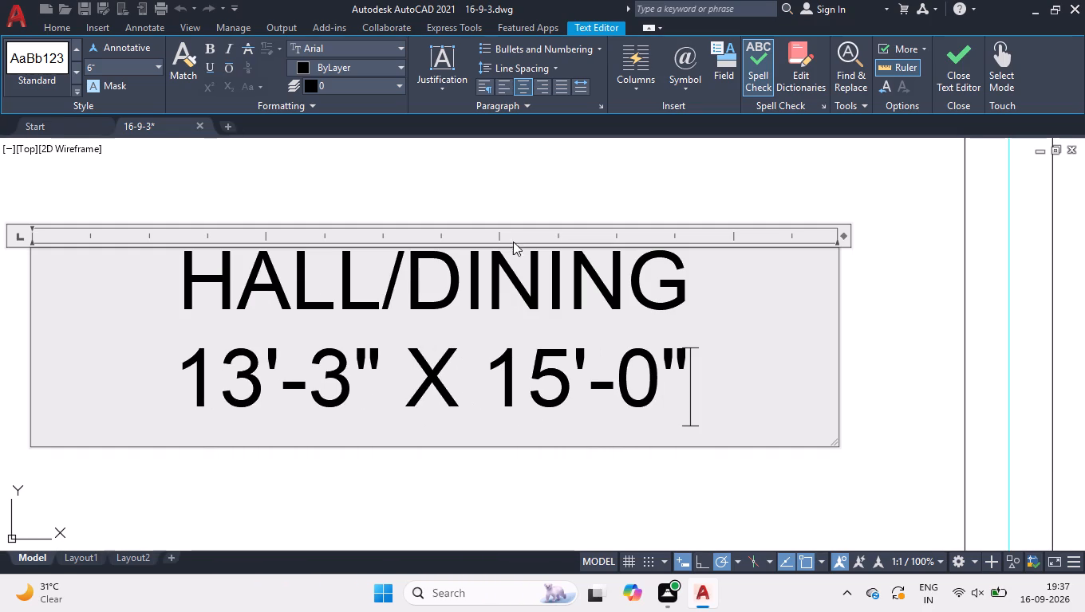
click(495, 198)
scroll(510, 243, down, 2)
scroll(531, 317, down, 4)
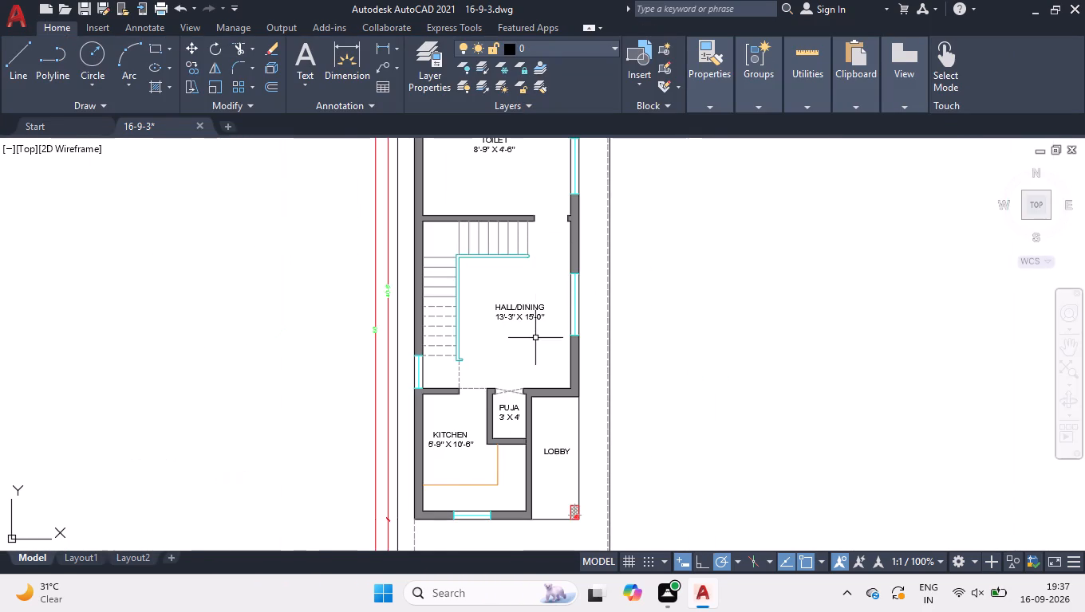
Change the TOILET label in the large room north of the staircase to M.BEDROOM with the size 13'-3" X 13'-0".
scroll(491, 186, up, 2)
scroll(574, 231, up, 1)
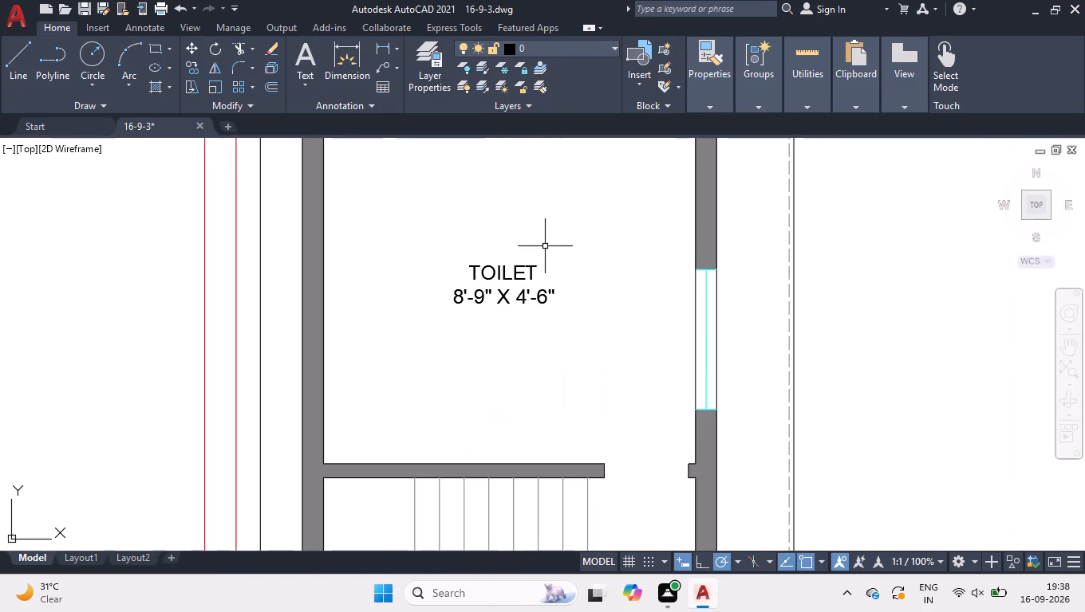
double_click(502, 274)
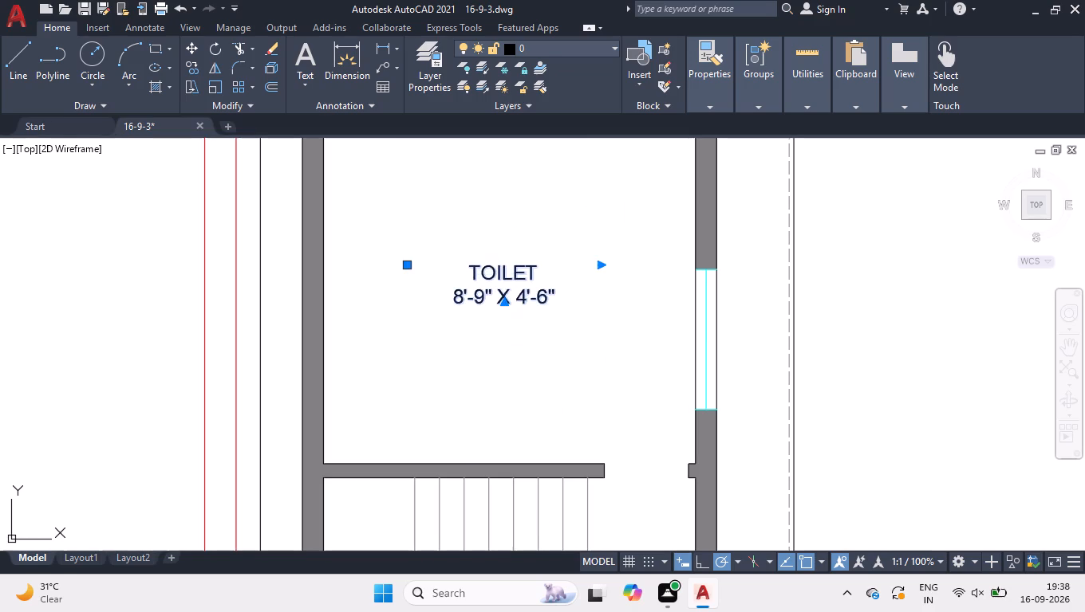
scroll(502, 274, up, 3)
key(ctrl+a)
key(m)
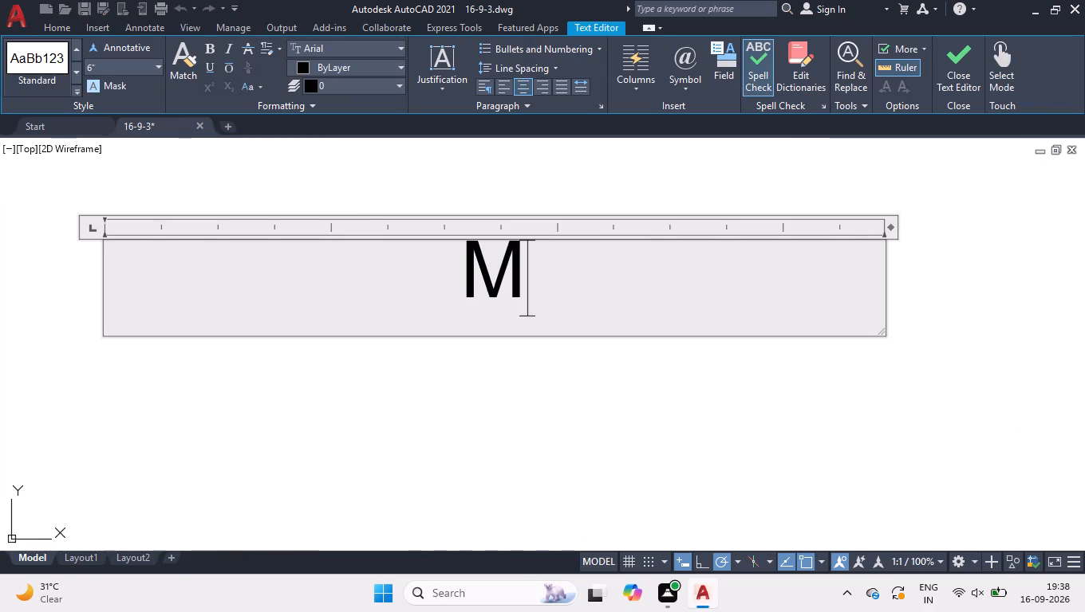
text(.BED)
text(ROOM)
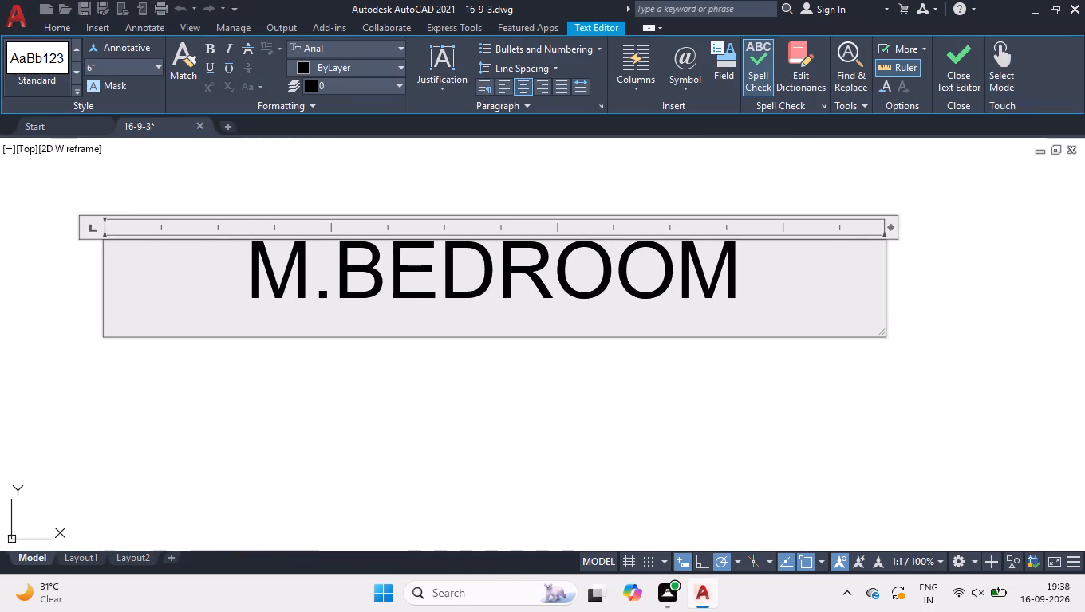
key(Return)
text(13'-3" X 13'-0")
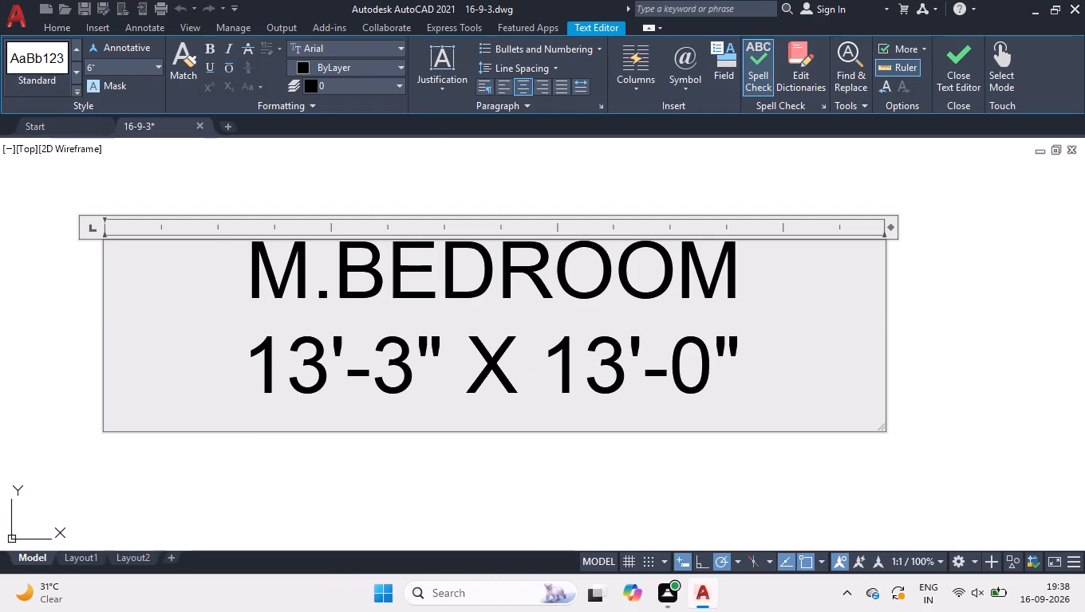
click(393, 156)
Change the size in the label of the smaller toilet, in the plan's northeast corner, to 4' X 4'-6".
scroll(382, 219, down, 3)
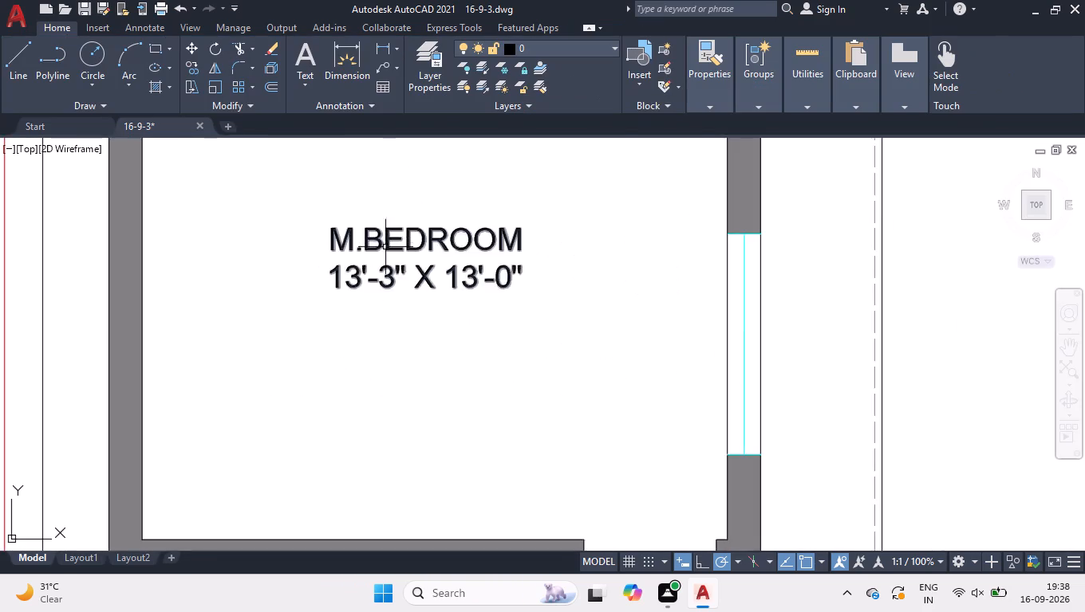
scroll(385, 249, down, 3)
scroll(386, 190, up, 2)
scroll(521, 162, up, 2)
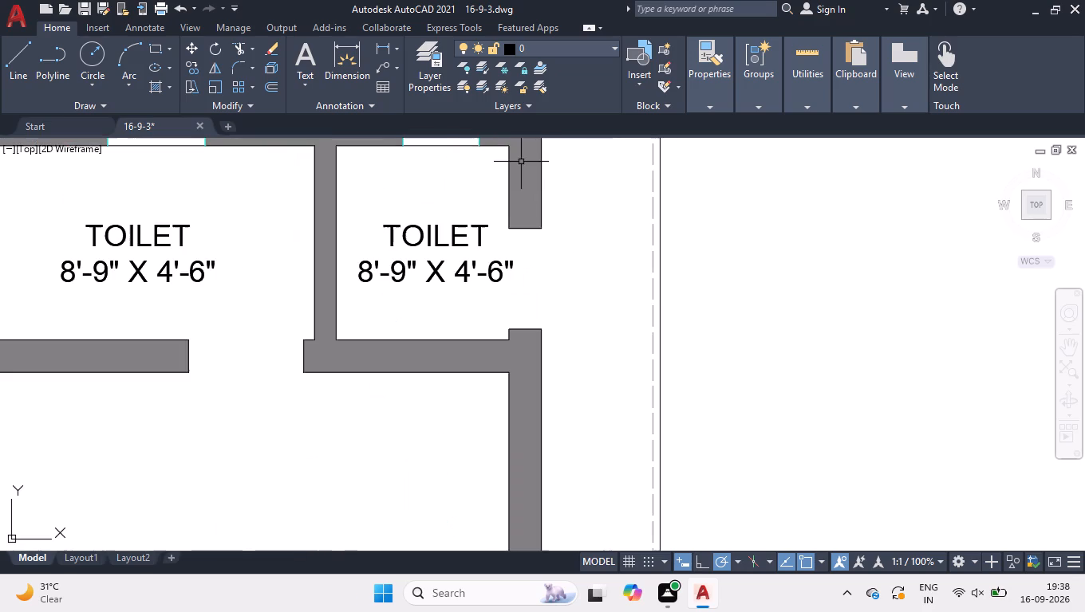
scroll(468, 233, up, 2)
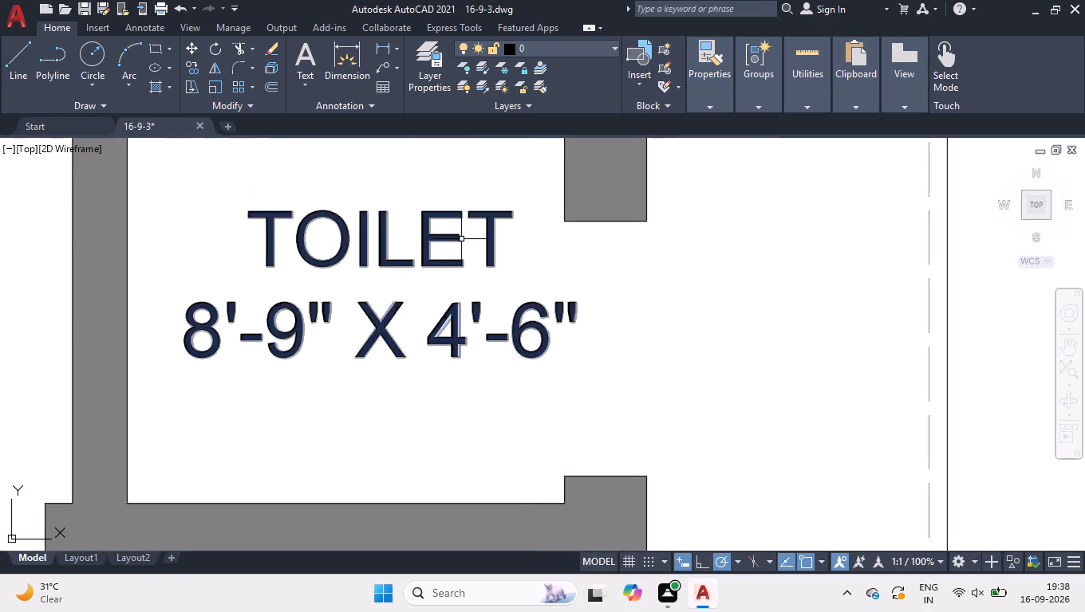
double_click(461, 239)
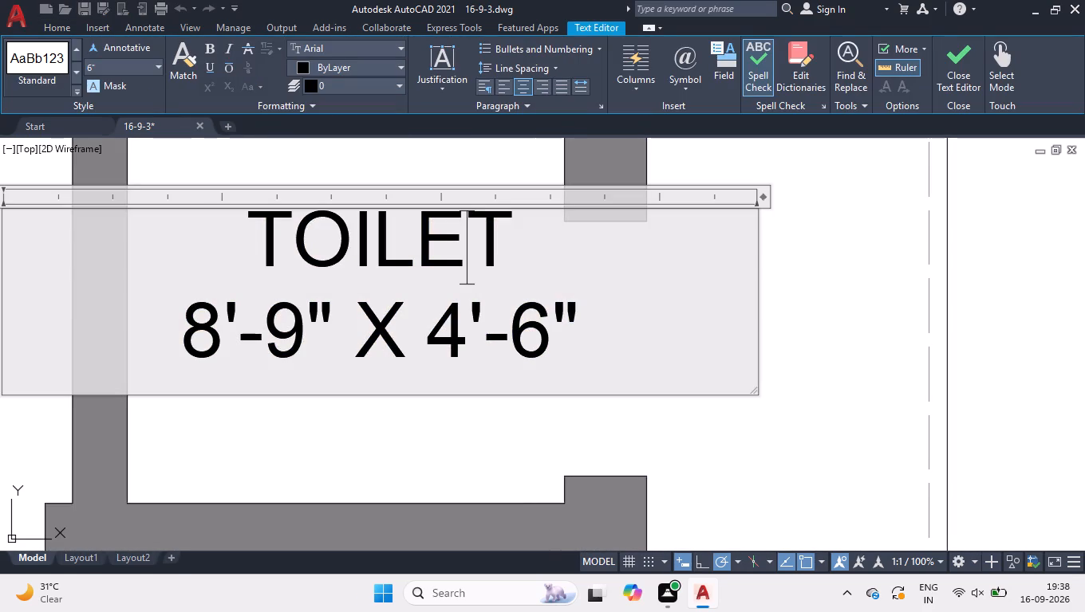
drag(306, 324, 247, 319)
click(331, 315)
drag(319, 312, 239, 334)
click(183, 320)
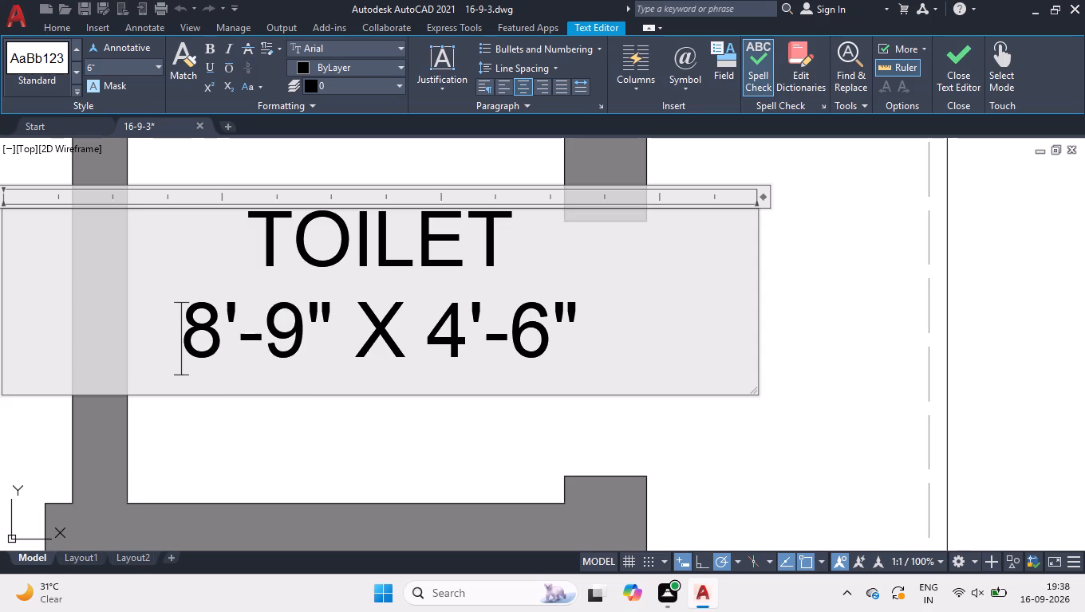
drag(195, 316, 318, 328)
key(BackSpace)
text(4')
key(Right)
key(BackSpace)
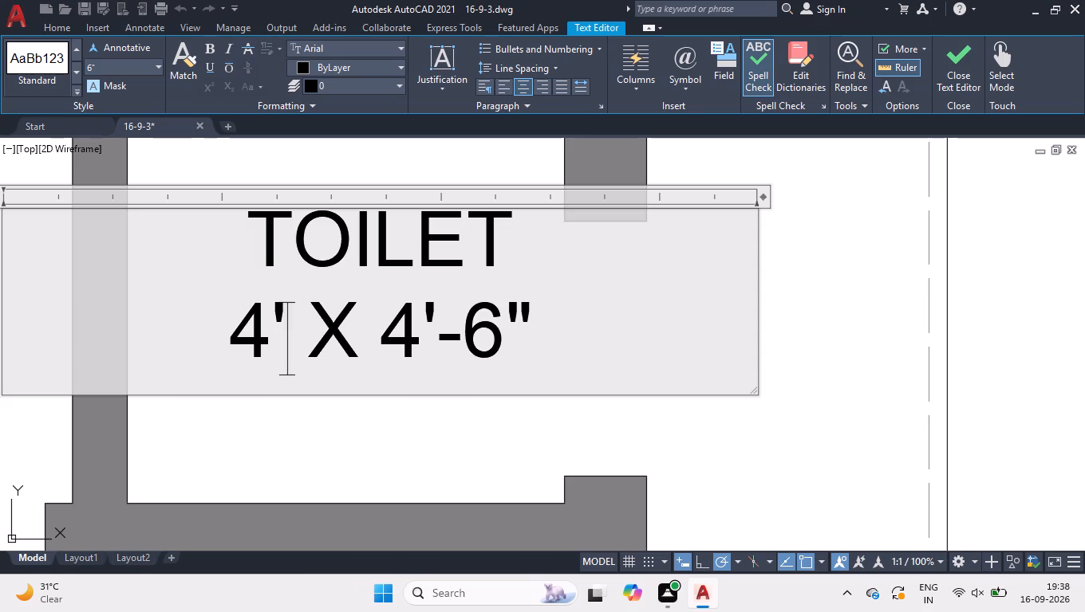
click(332, 416)
Insert five Door - Imperial blocks from the tool palettes into the empty space east of the plot, and close the palettes.
scroll(377, 384, down, 2)
scroll(436, 349, down, 2)
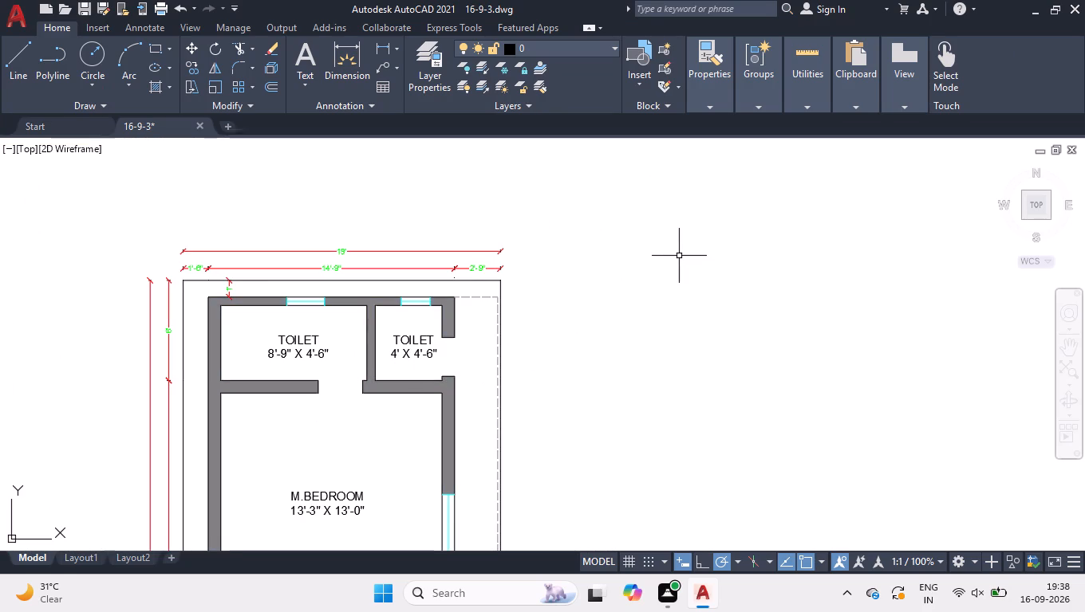
key(ctrl+3)
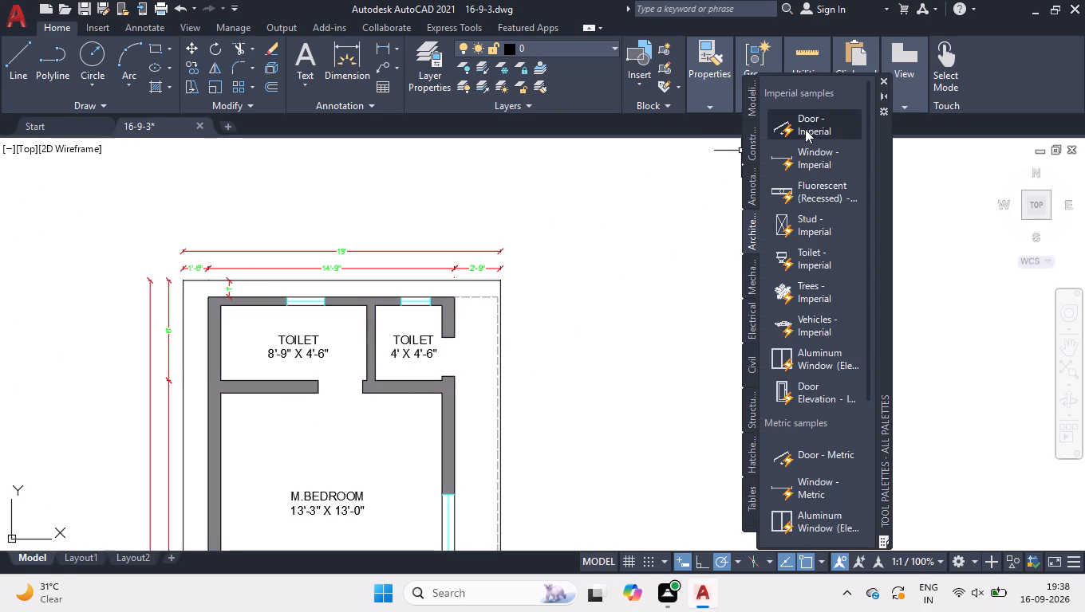
click(806, 128)
click(624, 305)
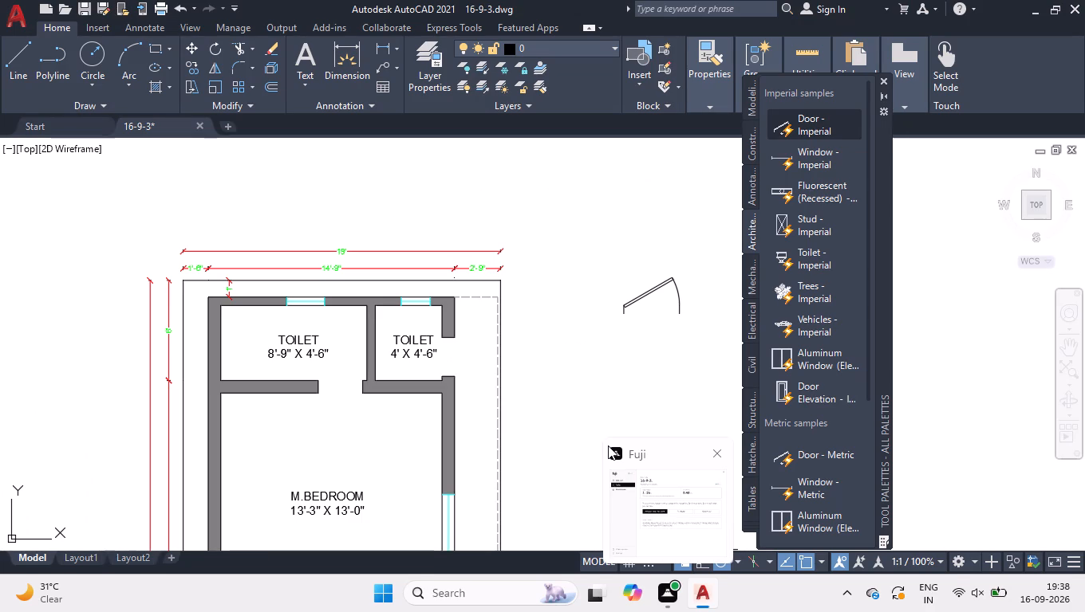
click(803, 130)
click(626, 376)
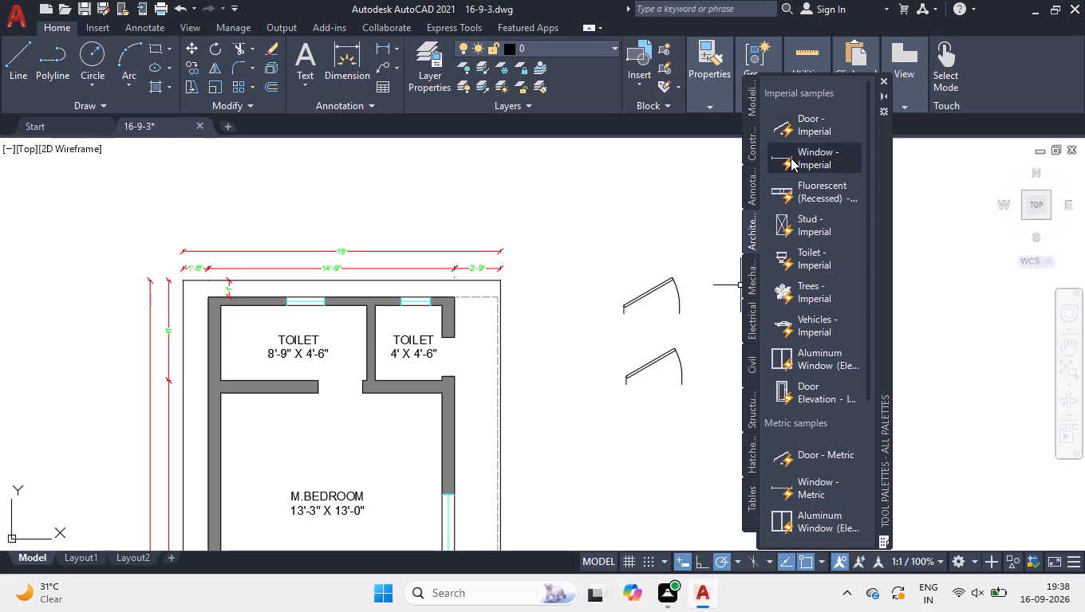
click(790, 134)
click(588, 274)
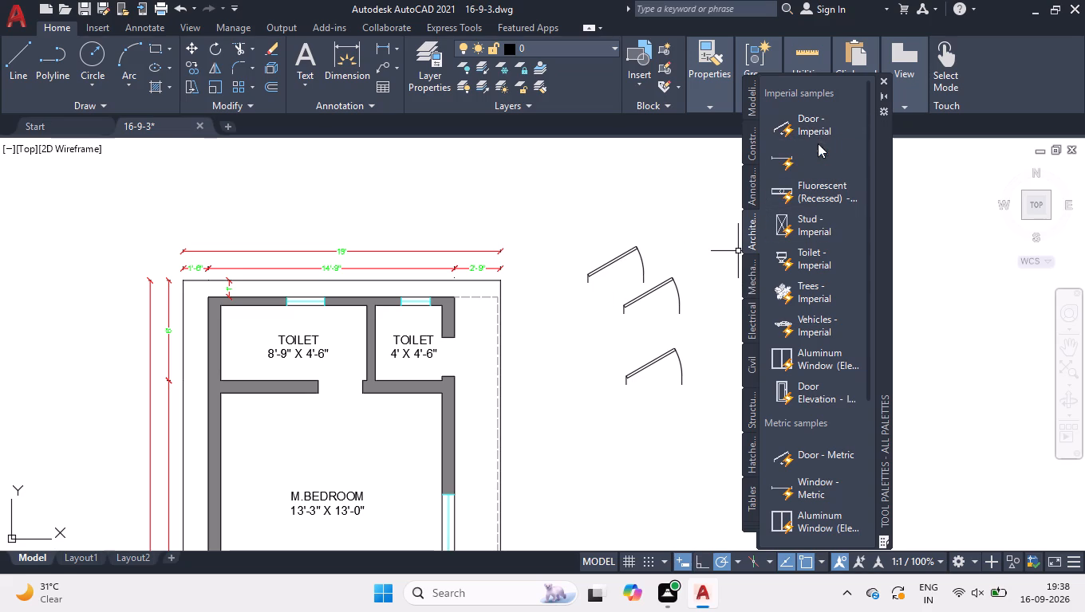
click(816, 135)
click(568, 469)
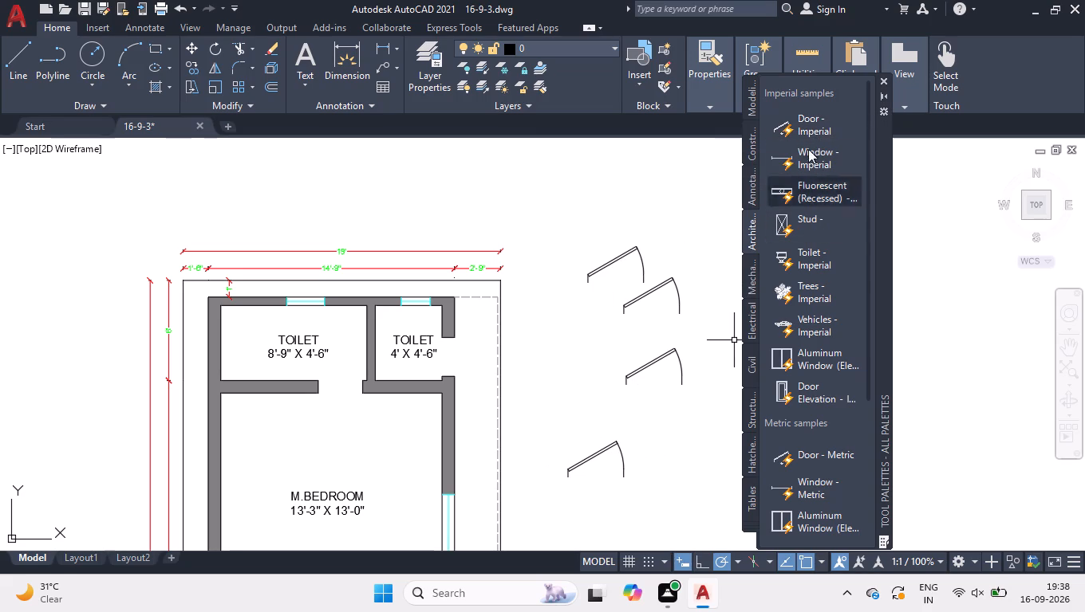
click(807, 133)
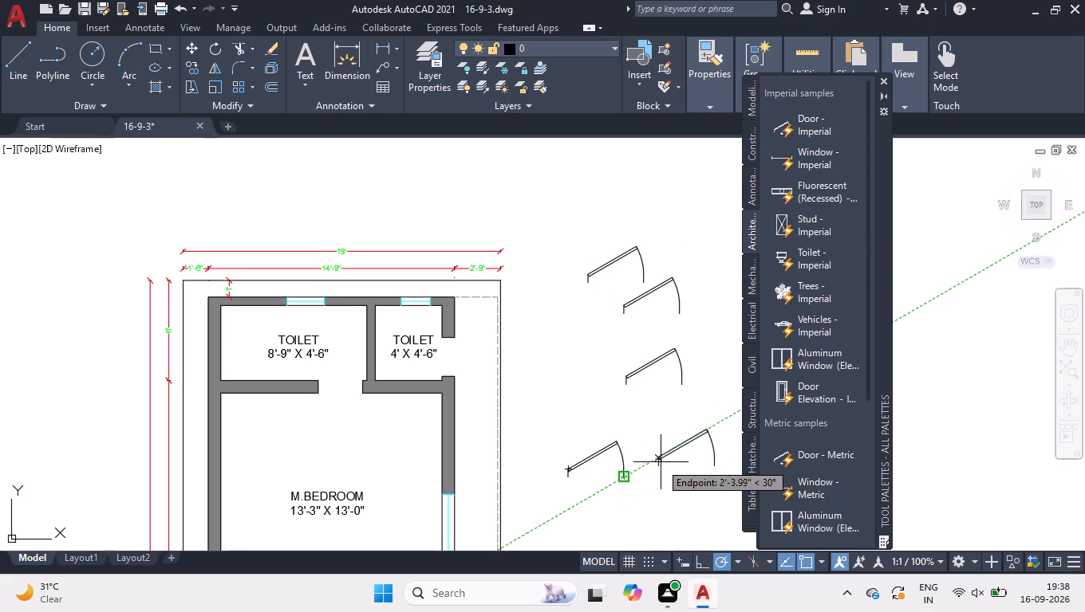
click(661, 459)
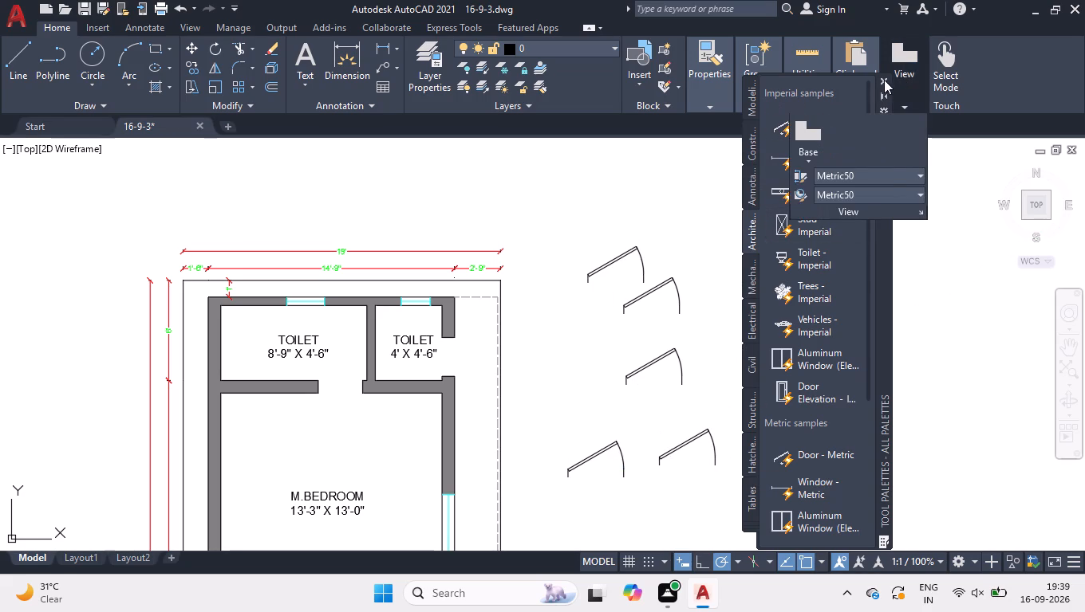
click(884, 80)
Flip the northernmost door block to hinge on its east side and move it onto the east jamb of the toilet–M.BEDROOM opening.
scroll(613, 270, up, 1)
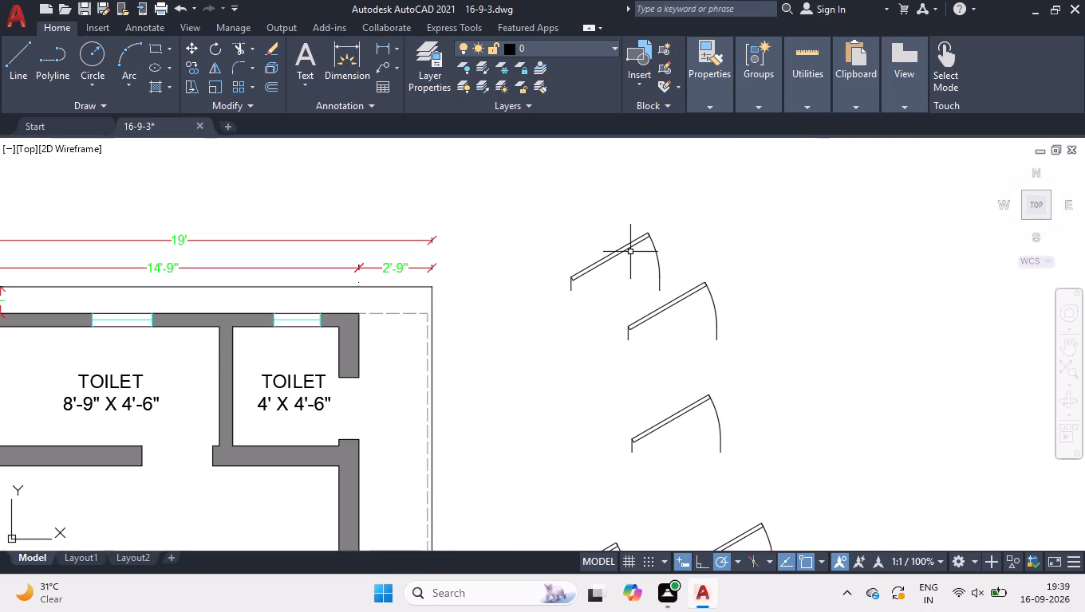
click(640, 242)
click(618, 306)
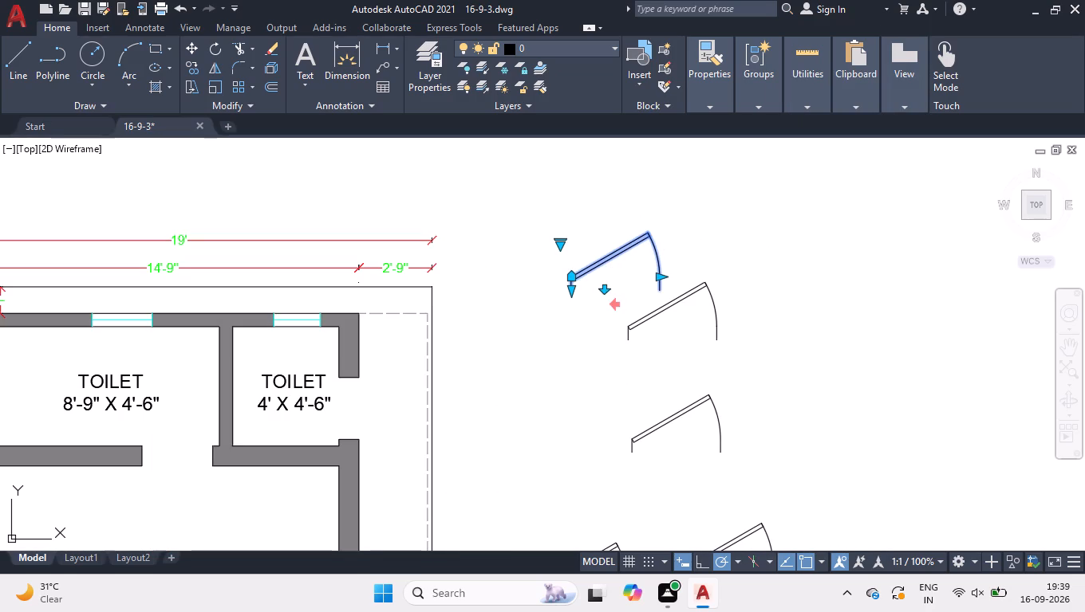
key(m)
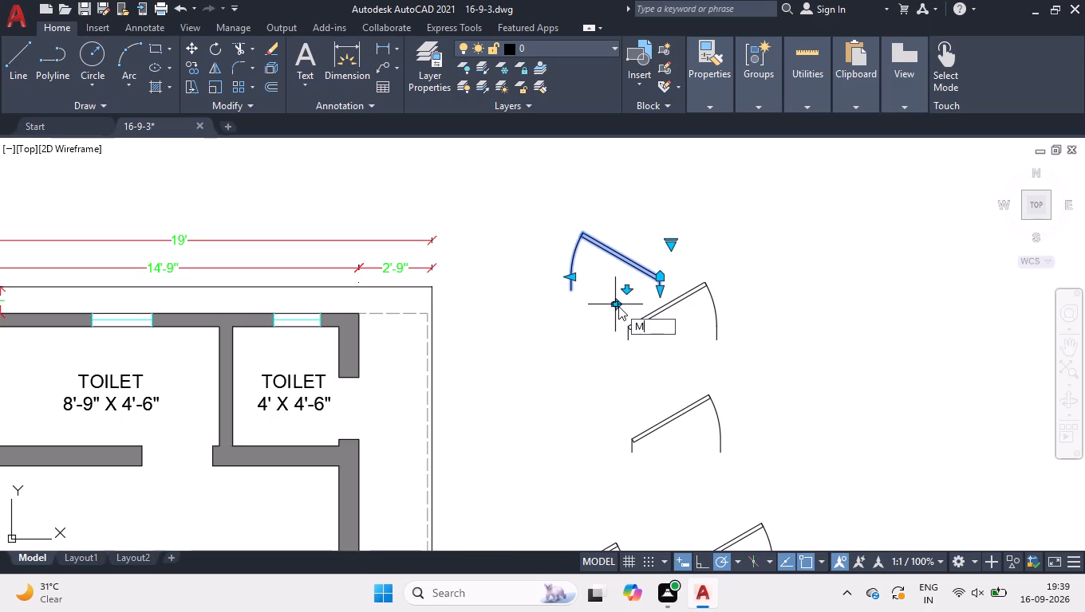
key(Return)
click(655, 292)
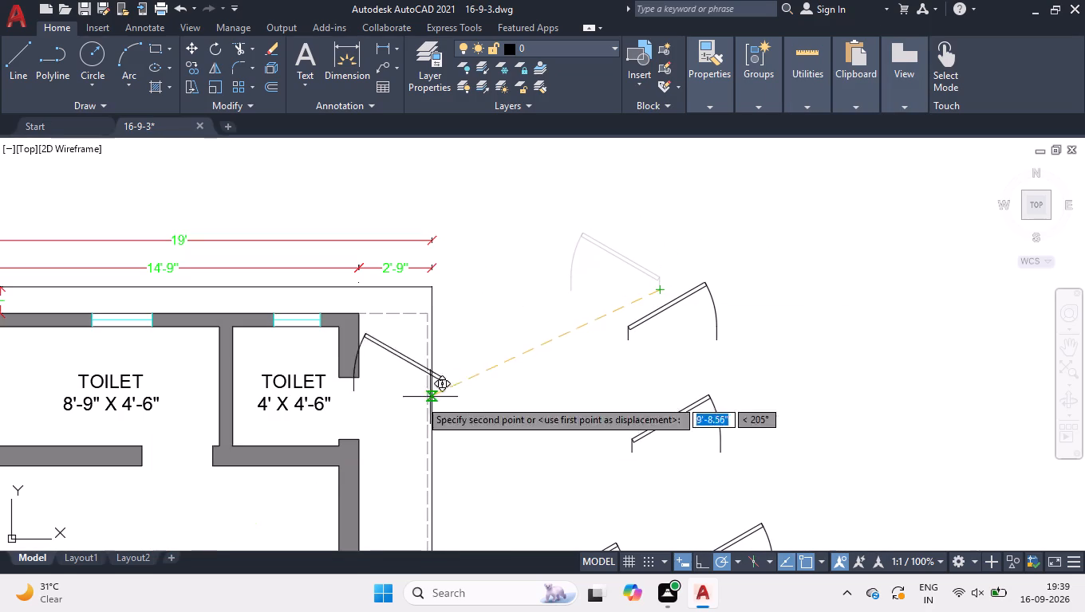
click(211, 469)
Flip another spare door block to hinge on its east side and move it onto the east jamb of the M.BEDROOM–hall opening.
scroll(501, 362, down, 1)
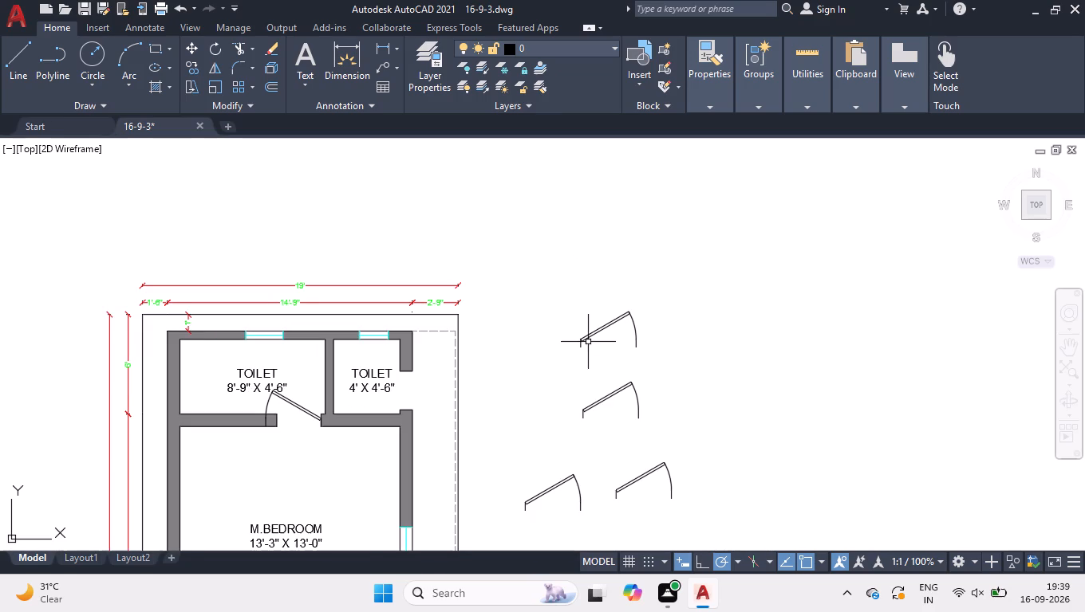
scroll(623, 398, up, 2)
click(637, 390)
click(542, 357)
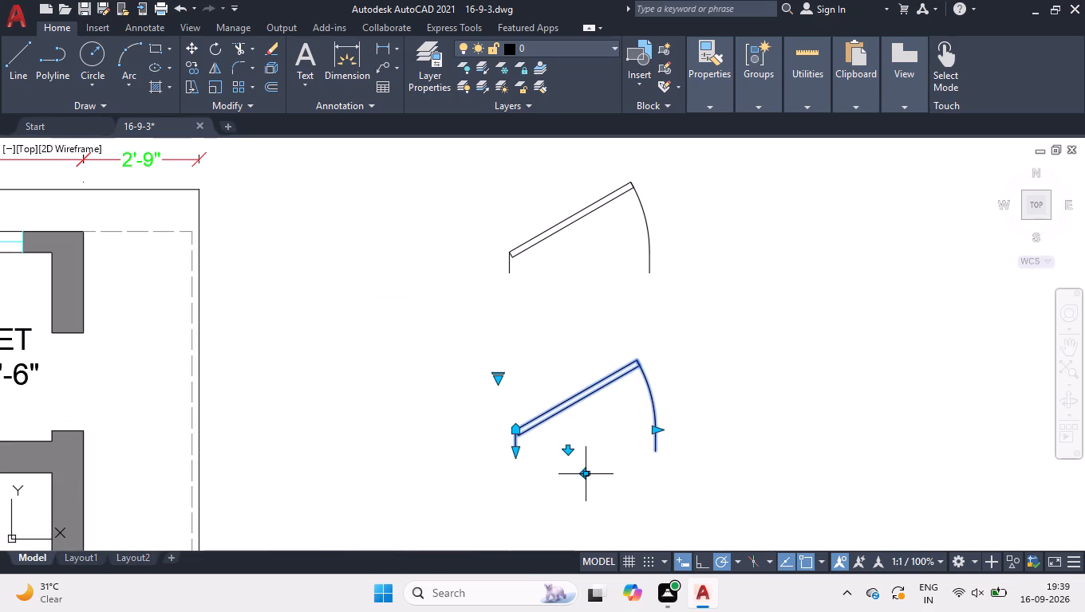
click(586, 477)
key(space)
click(657, 455)
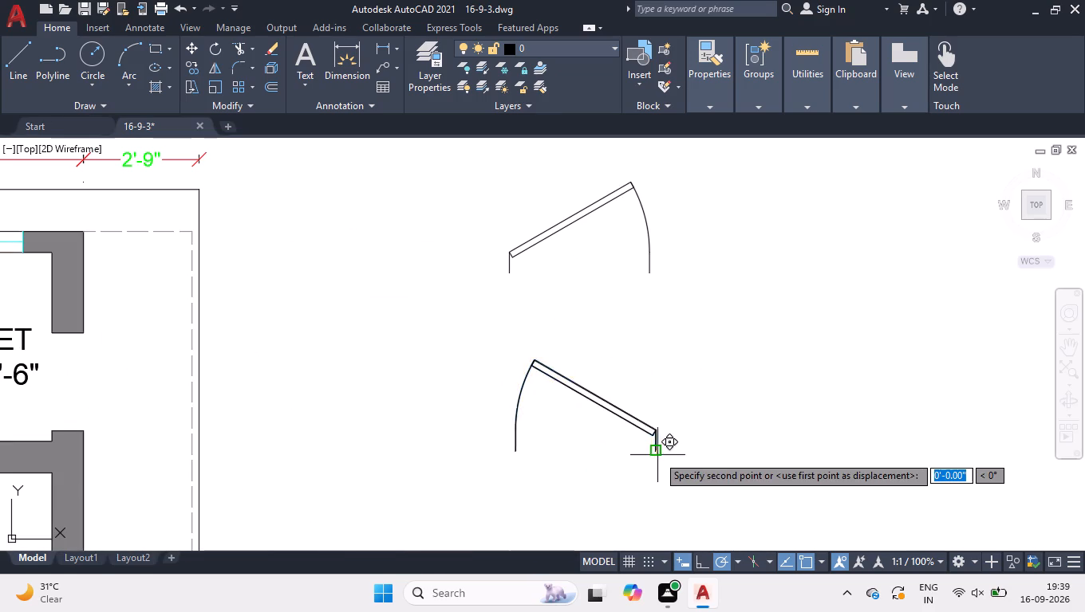
scroll(657, 454, down, 5)
scroll(580, 530, up, 3)
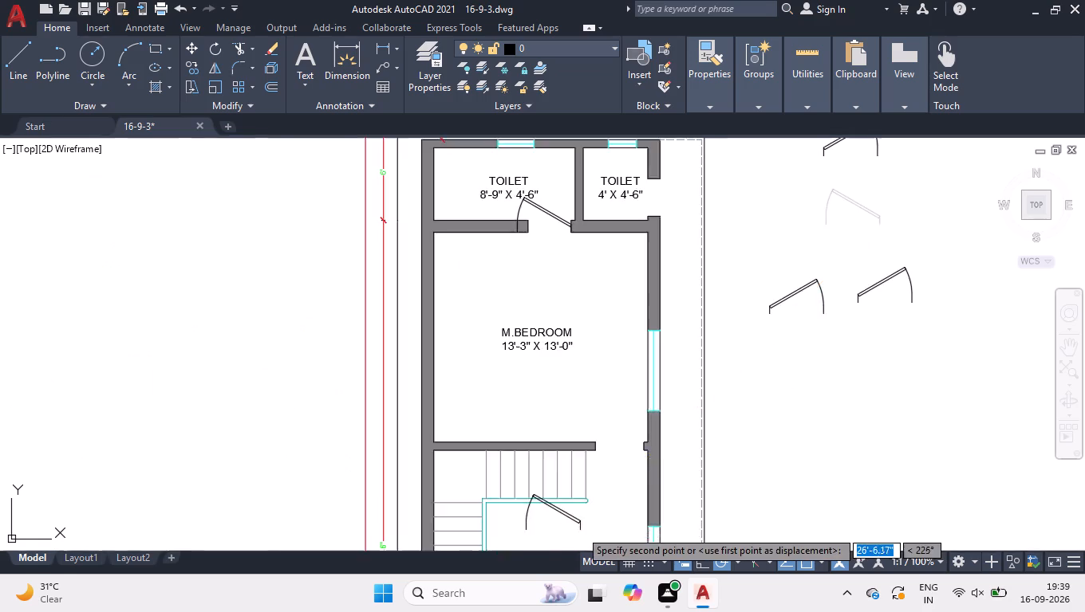
scroll(603, 441, up, 3)
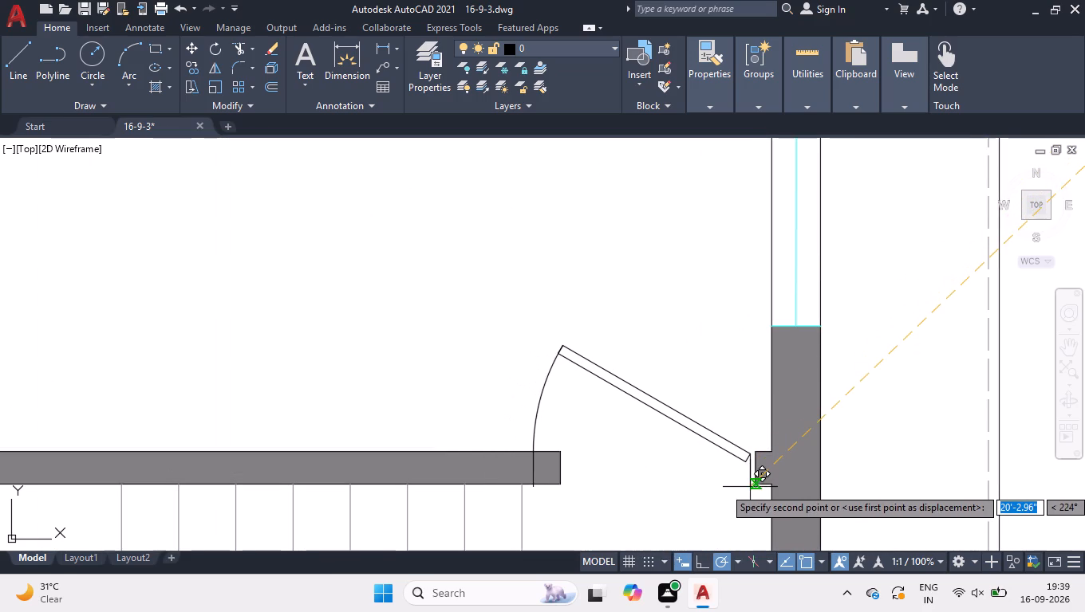
click(754, 487)
Extend the lobby's west wall line north and the hall's east inner wall line south across the wall between HALL/DINING and LOBBY.
scroll(468, 273, down, 5)
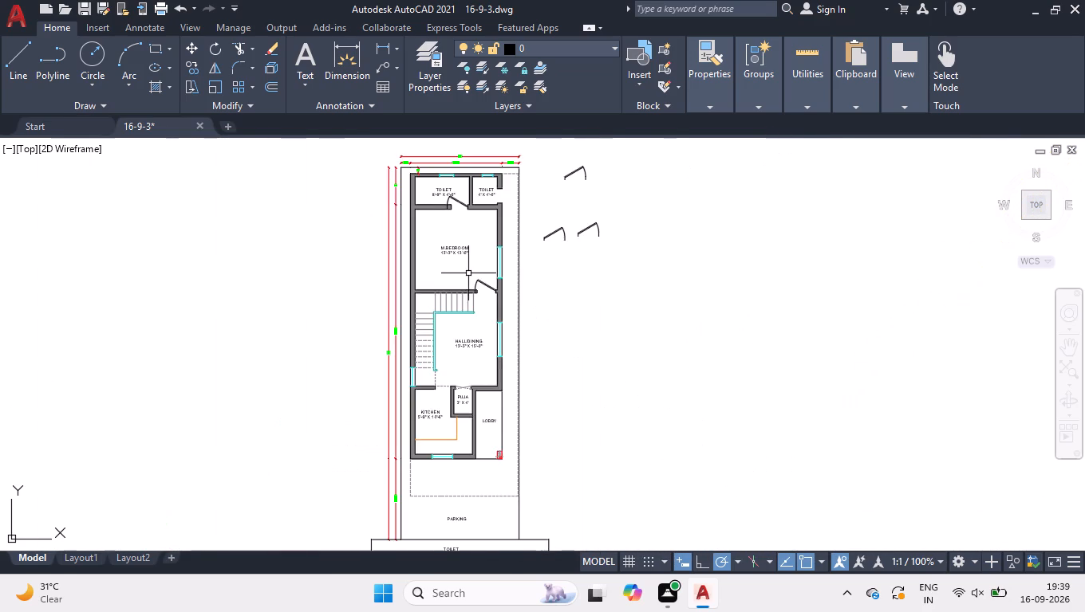
scroll(509, 422, up, 1)
scroll(467, 367, up, 2)
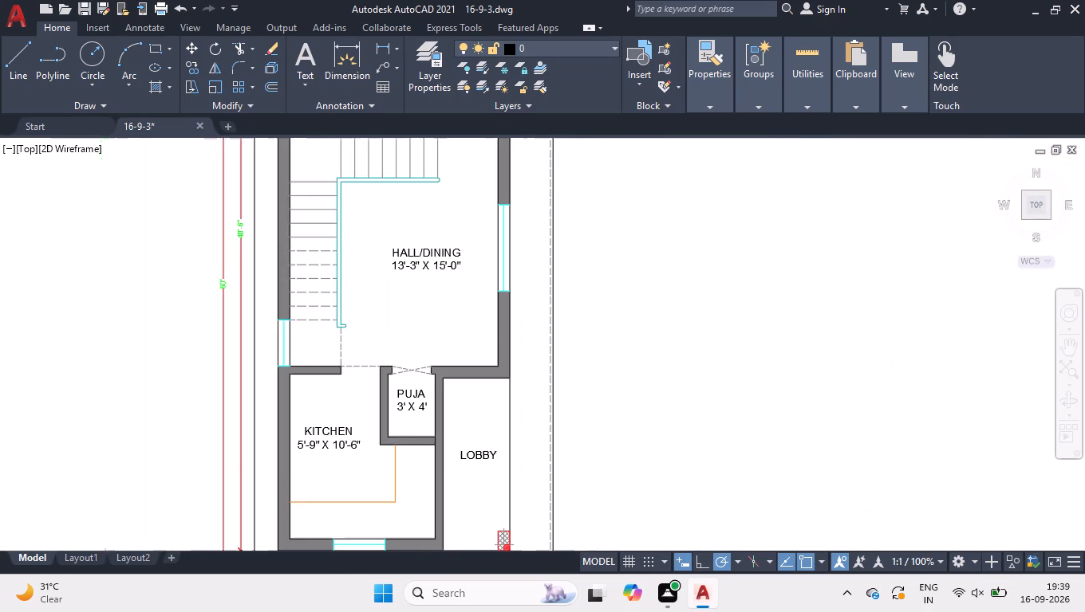
scroll(464, 376, up, 3)
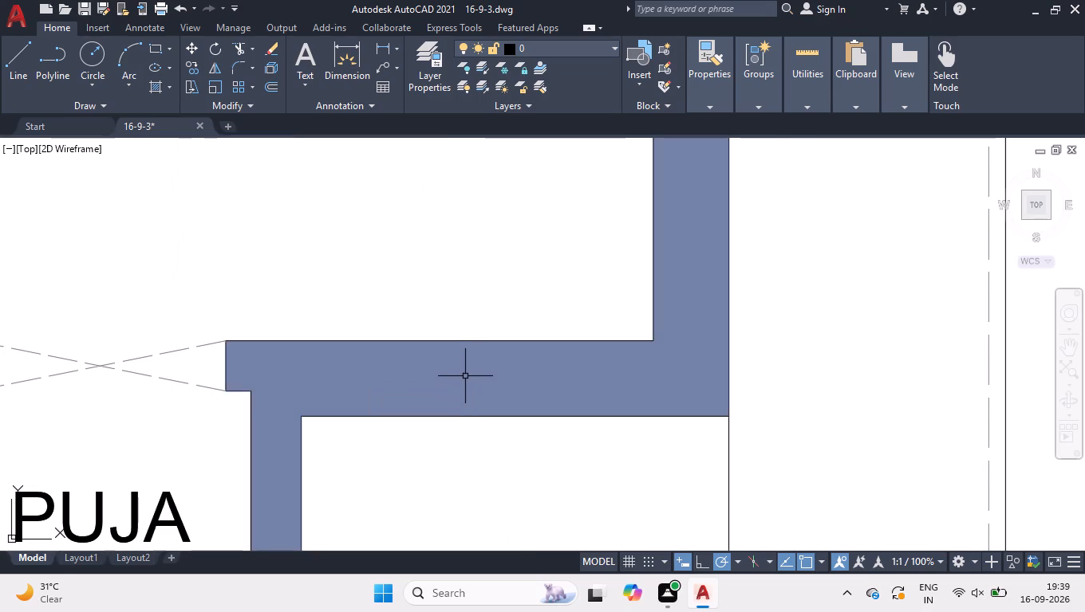
click(300, 441)
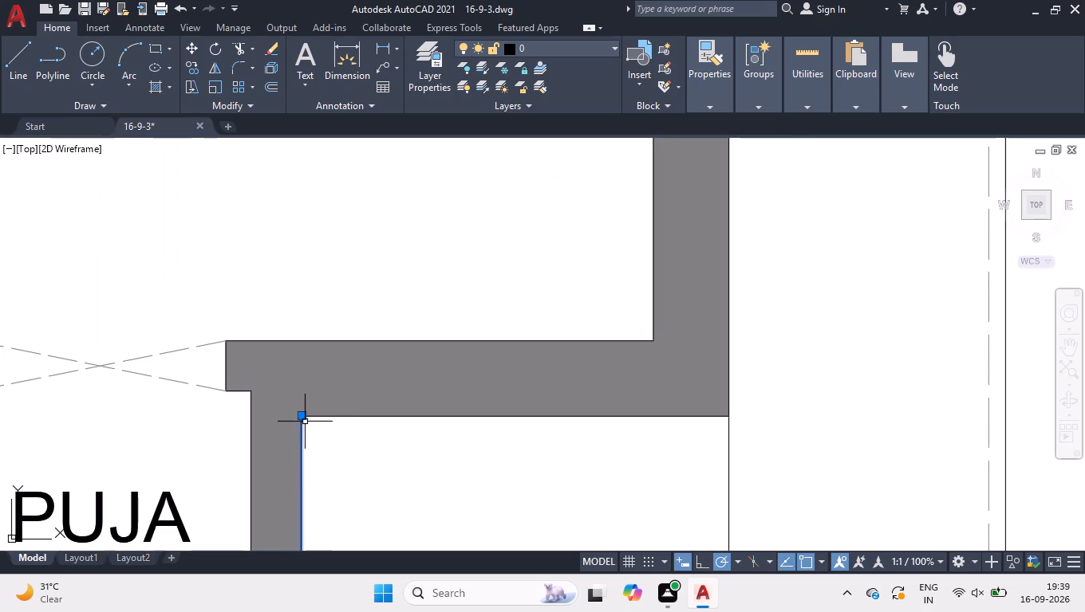
click(302, 418)
click(298, 339)
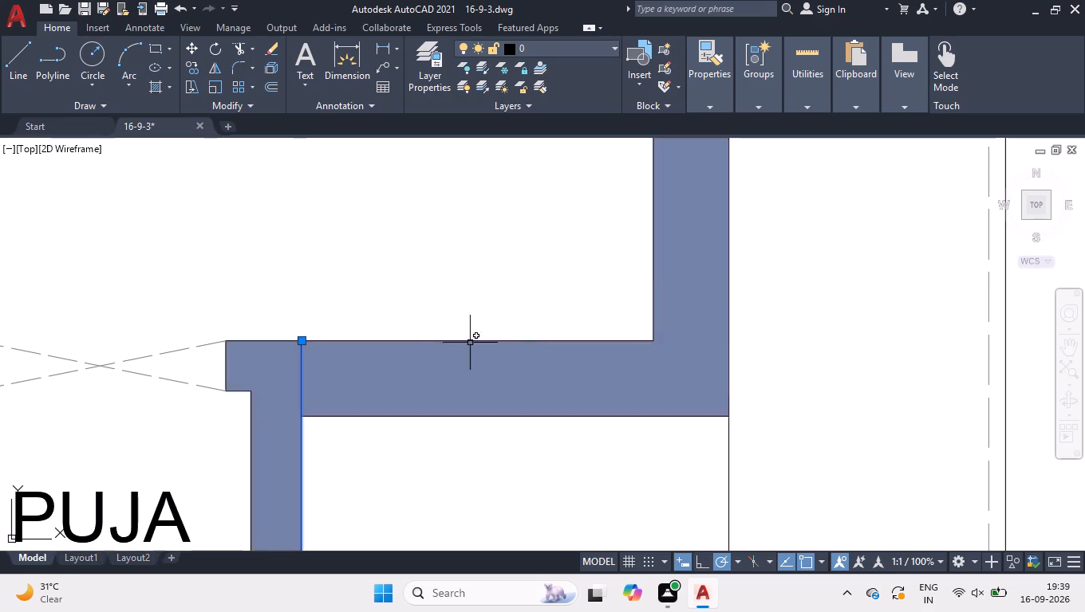
click(651, 288)
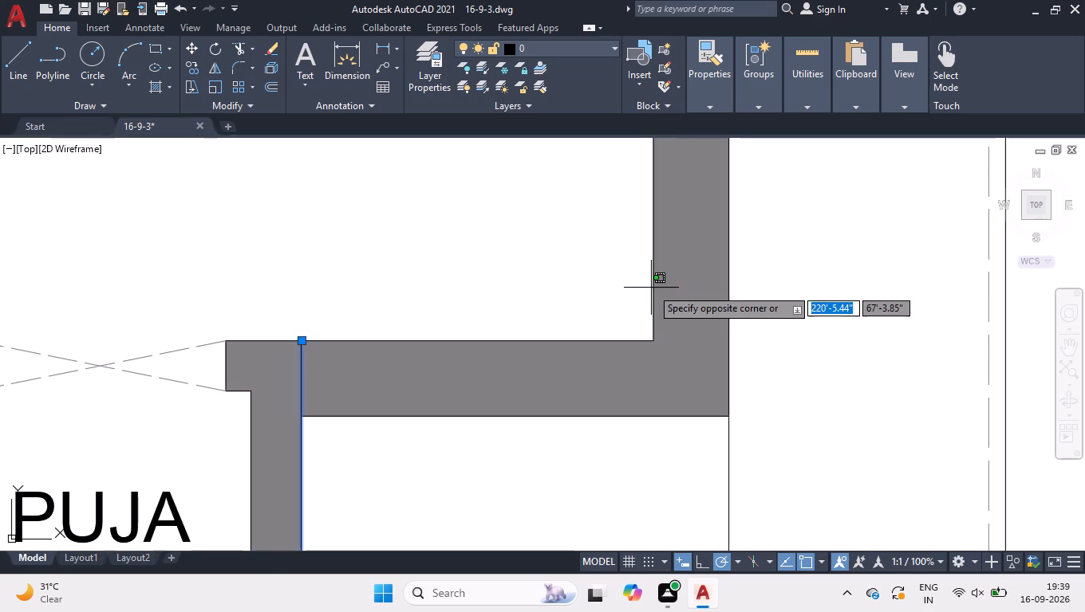
click(651, 293)
click(654, 291)
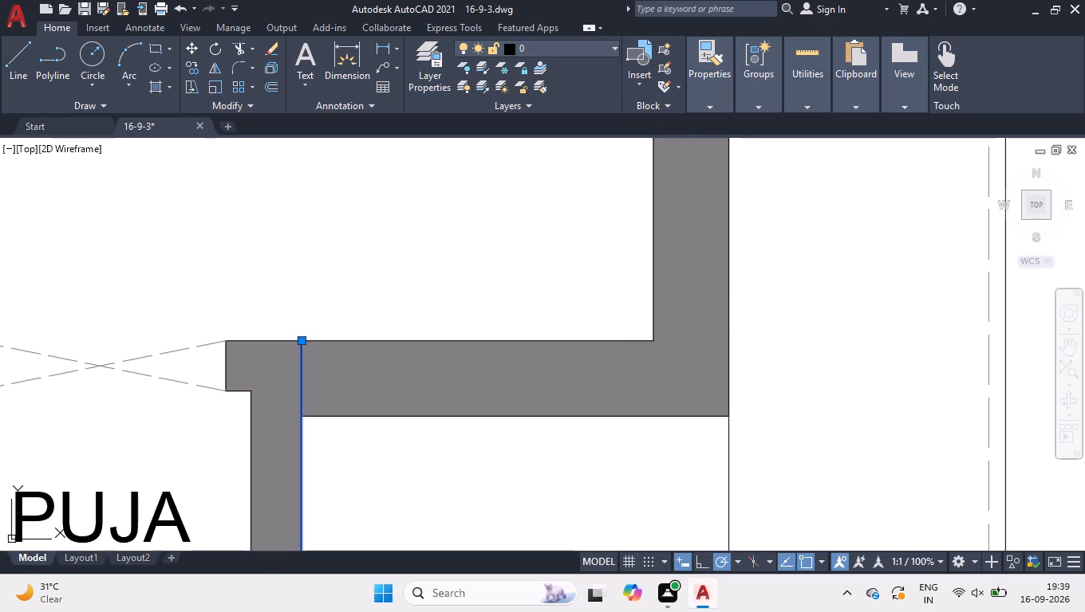
click(650, 338)
click(652, 420)
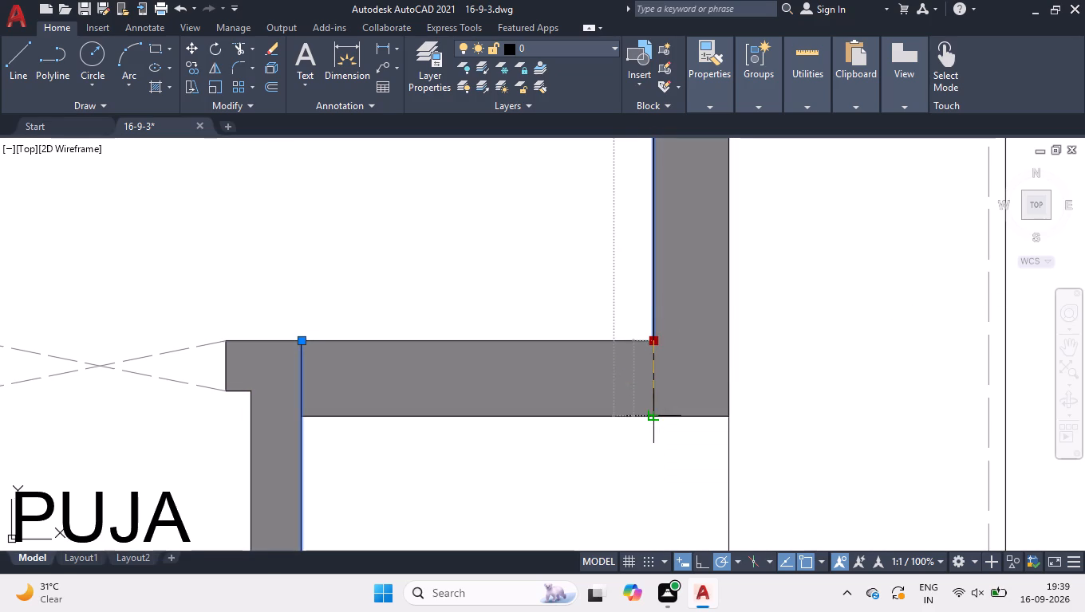
key(space)
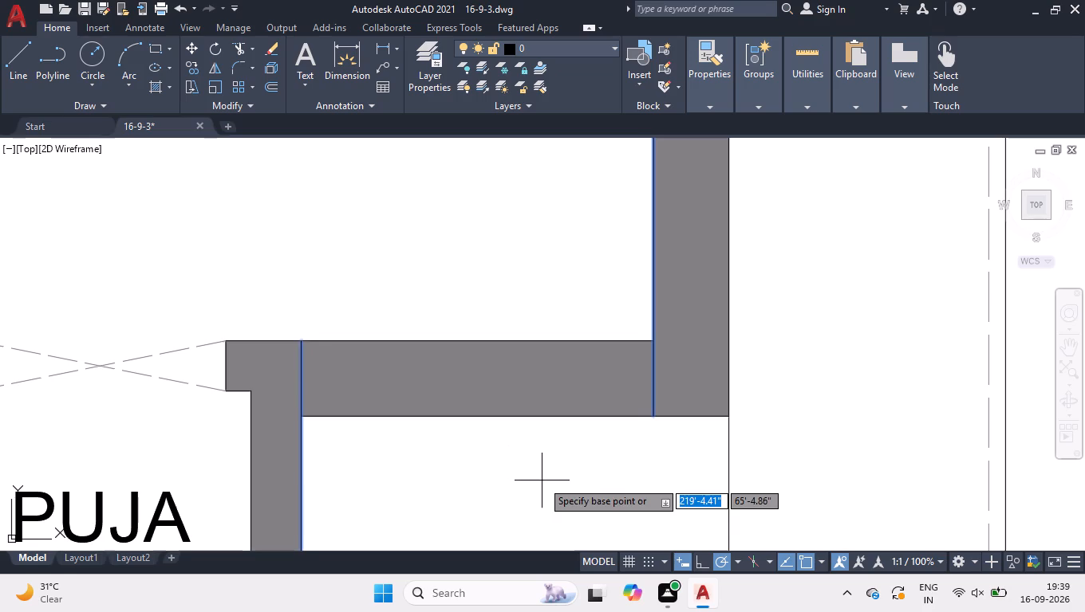
key(space)
key(space)
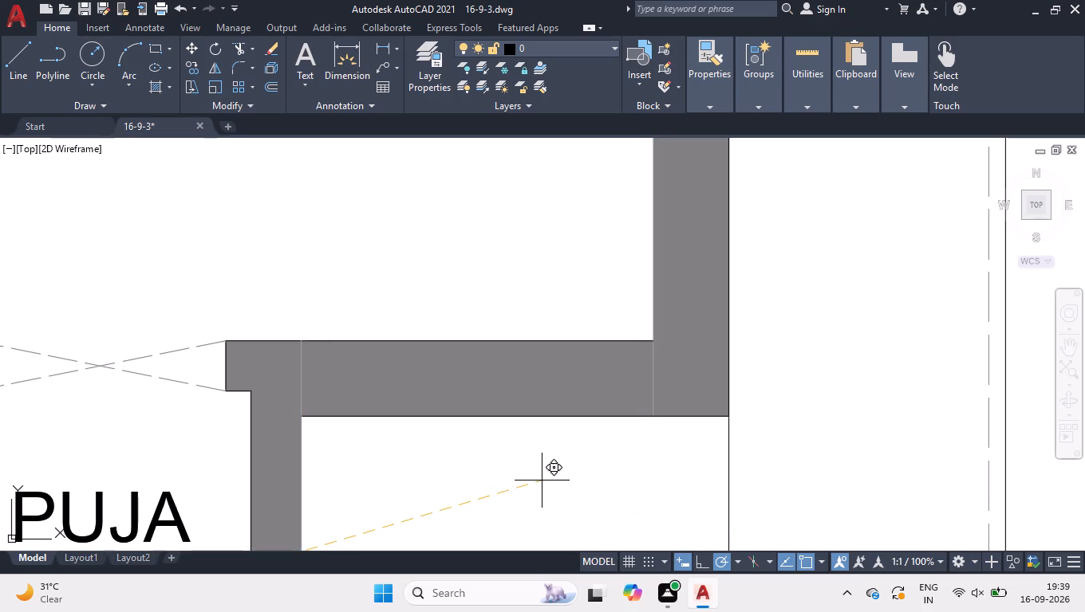
Trim away the hatch and the north line of the wall between HALL/DINING and LOBBY to open the entrance.
text(TR)
key(space)
click(515, 391)
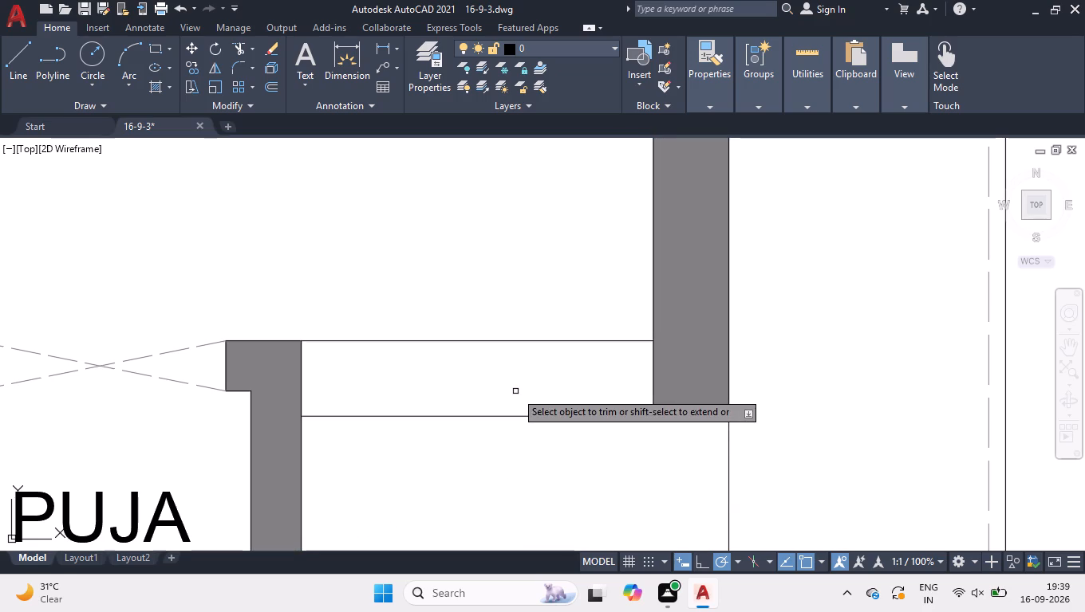
key(space)
scroll(457, 429, down, 2)
key(space)
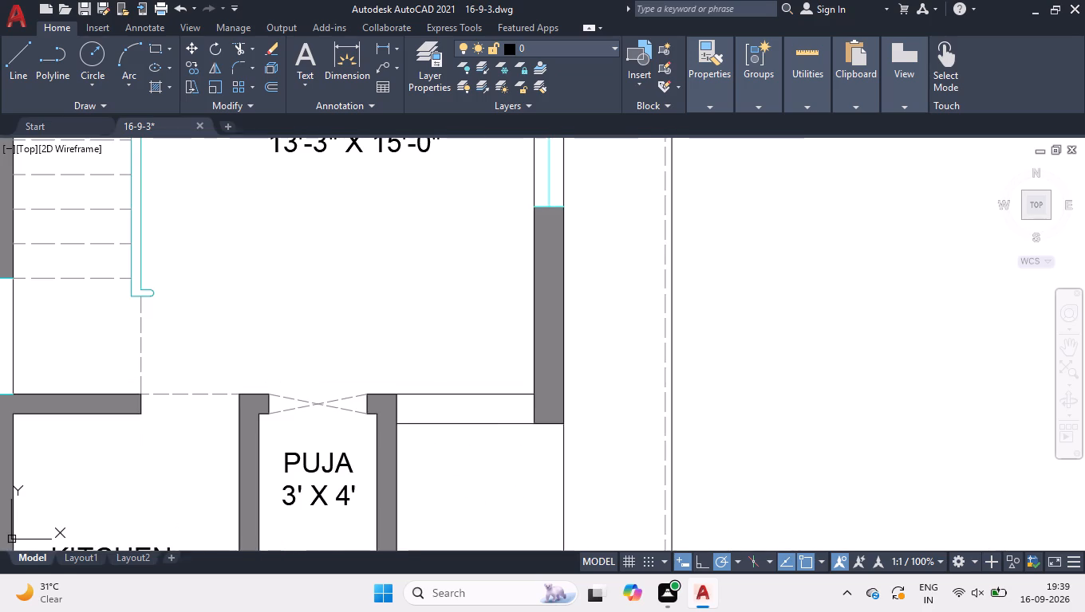
click(464, 406)
click(480, 344)
key(space)
Move one of the spare door blocks east of the plot onto the west jamb of the hall–lobby opening.
scroll(498, 429, down, 2)
scroll(624, 355, down, 1)
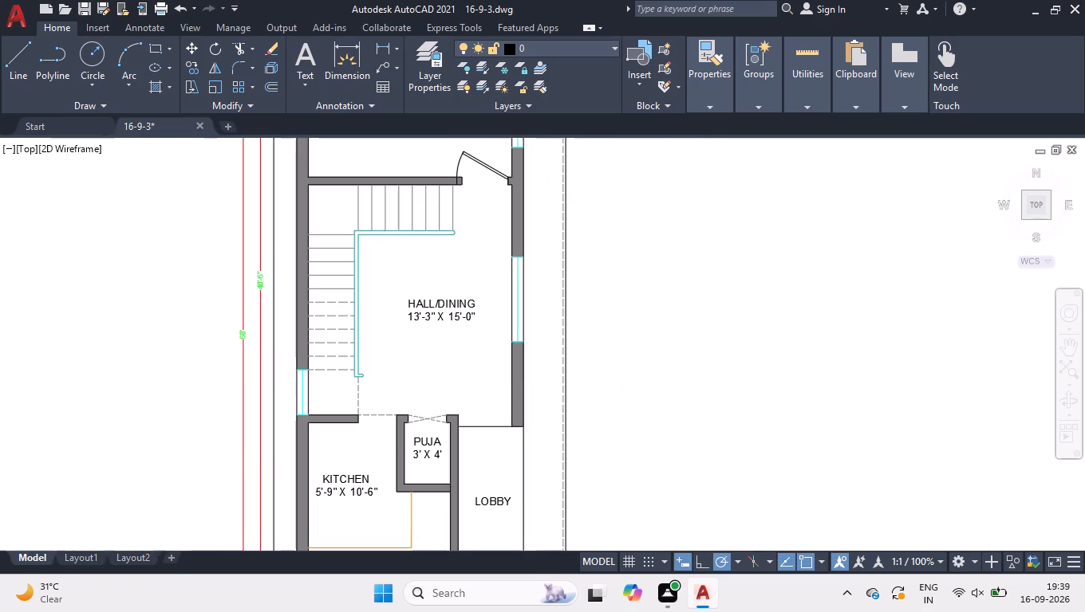
click(637, 154)
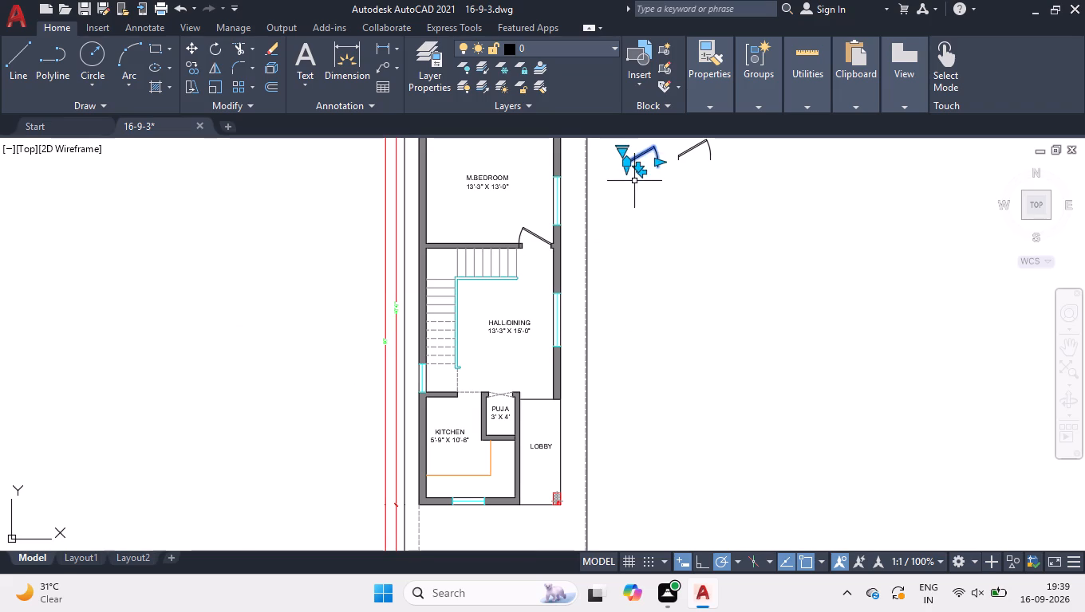
key(m)
key(Return)
scroll(623, 138, up, 3)
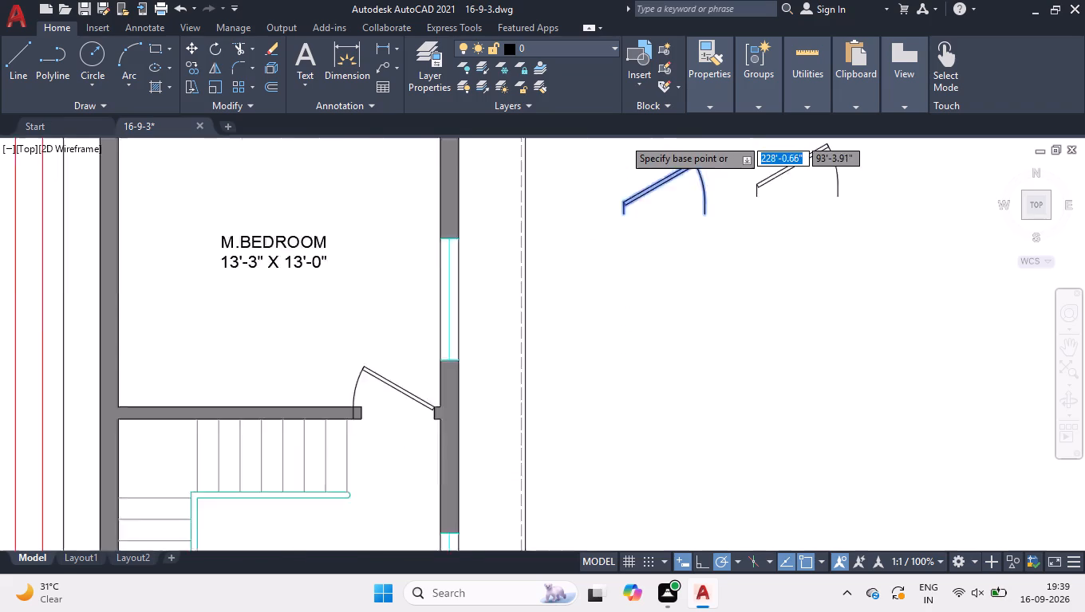
scroll(633, 164, up, 2)
click(599, 415)
scroll(598, 389, down, 3)
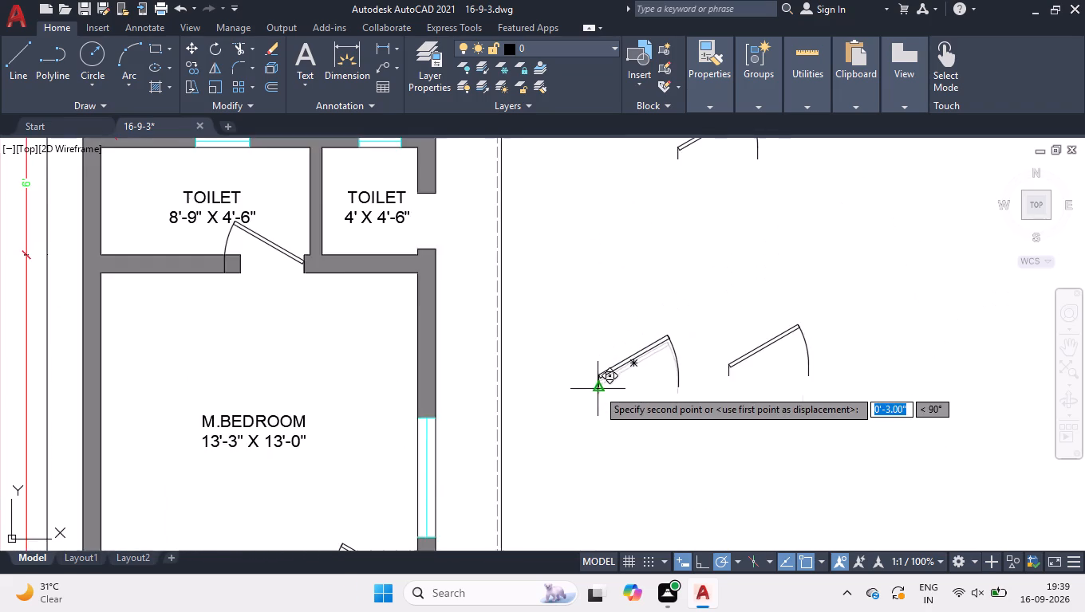
scroll(598, 389, down, 3)
scroll(539, 553, up, 7)
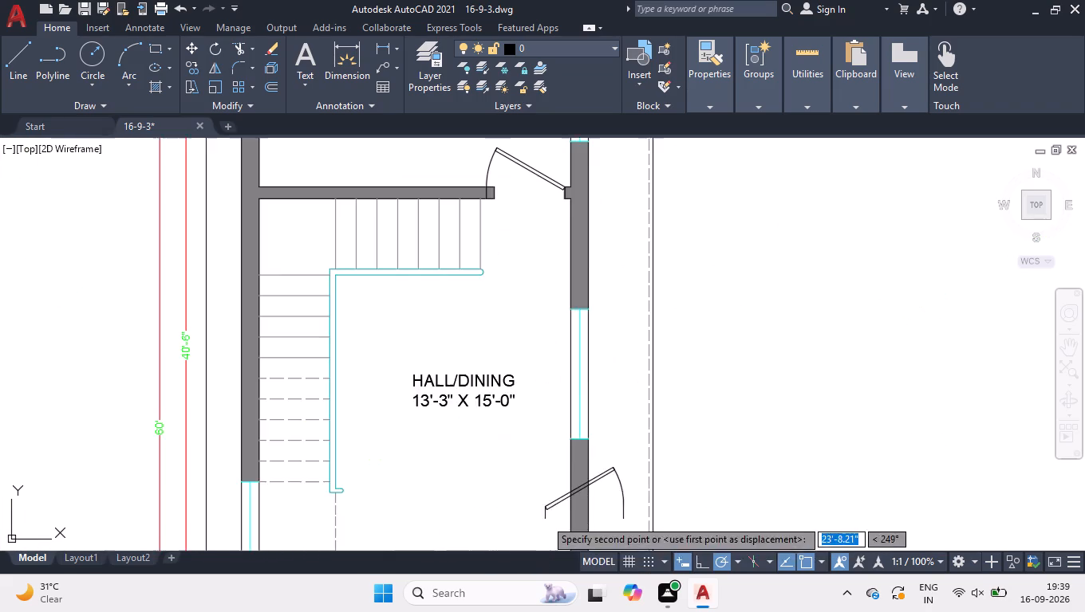
scroll(553, 331, down, 2)
scroll(538, 441, up, 4)
scroll(491, 339, up, 3)
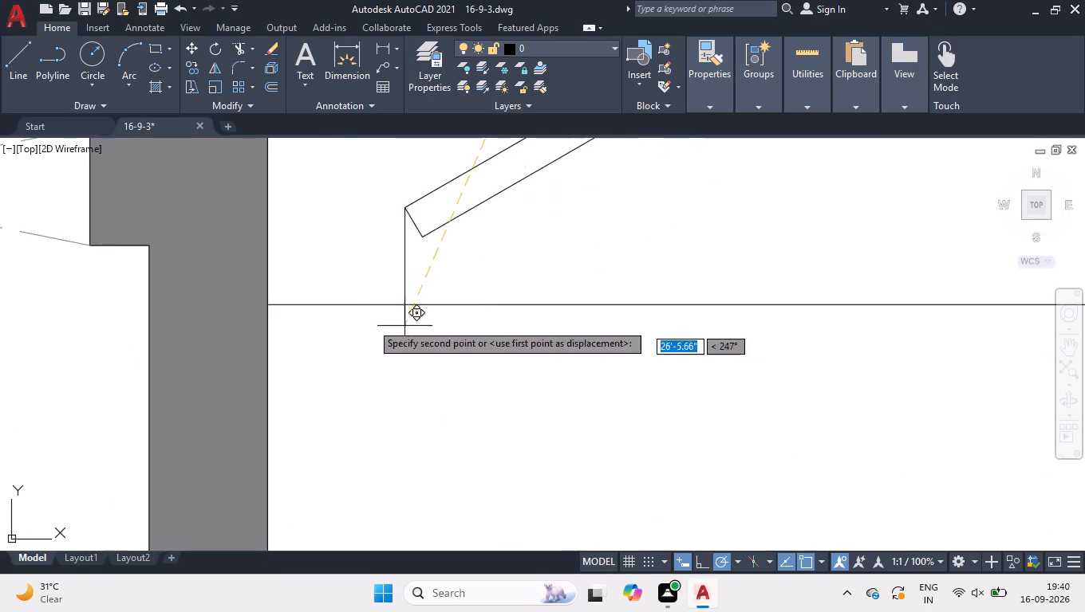
click(272, 304)
Flip another spare door block to hinge on its east side and move it onto the east jamb of the hall–lobby opening.
scroll(272, 304, down, 4)
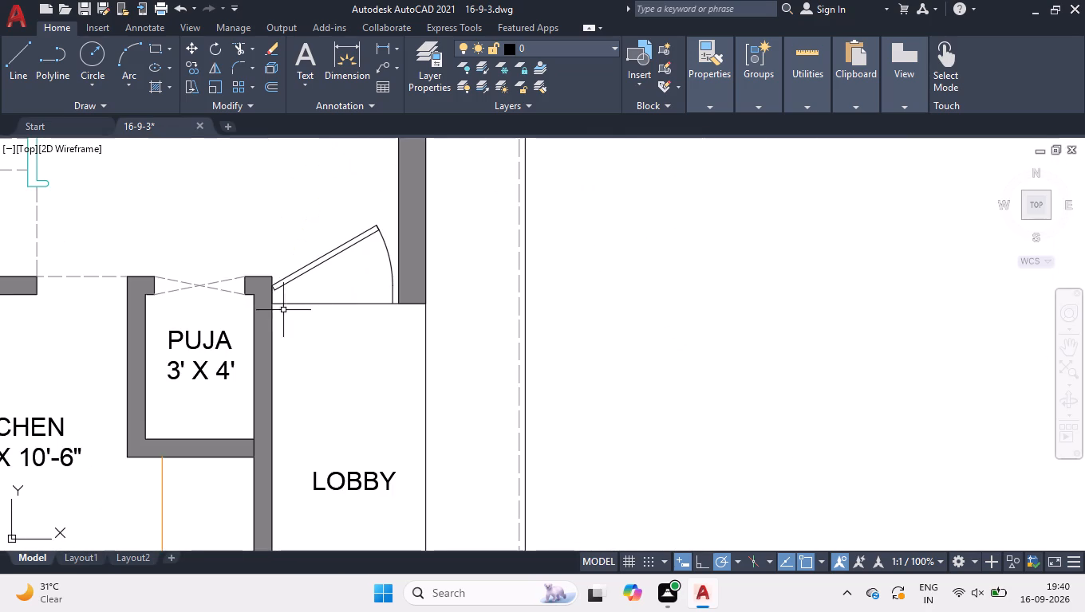
scroll(437, 325, down, 2)
scroll(599, 239, down, 5)
scroll(647, 182, up, 2)
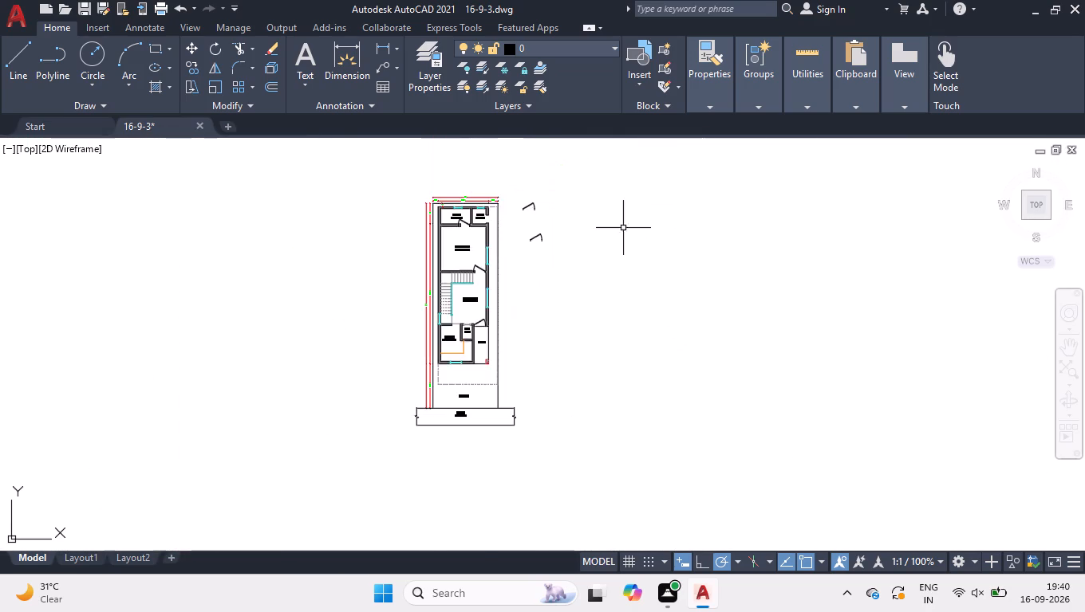
scroll(530, 263, up, 3)
click(579, 172)
click(546, 182)
scroll(536, 153, up, 3)
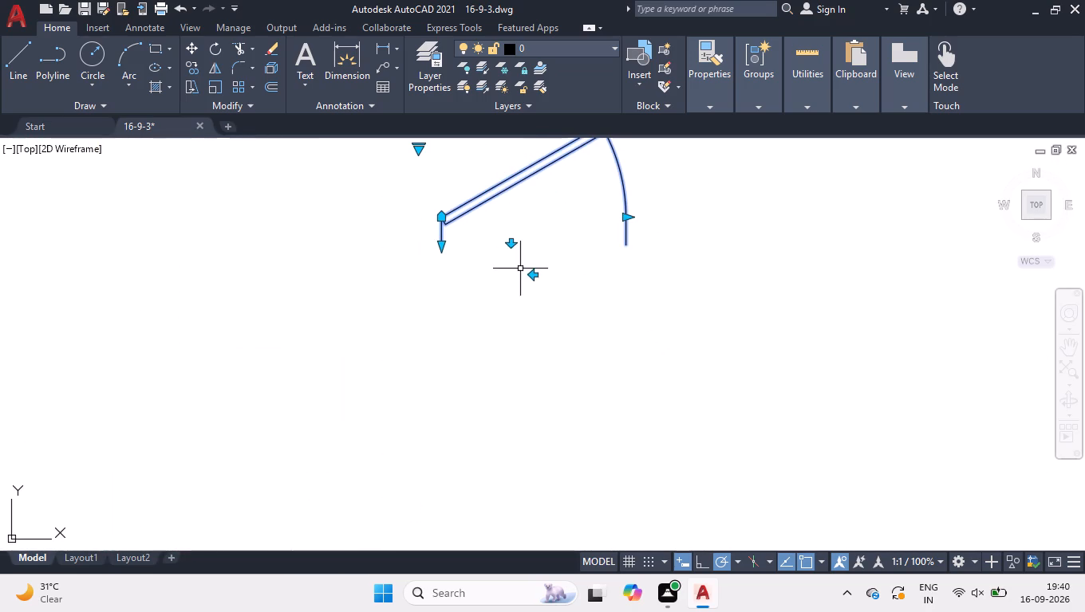
click(531, 274)
key(space)
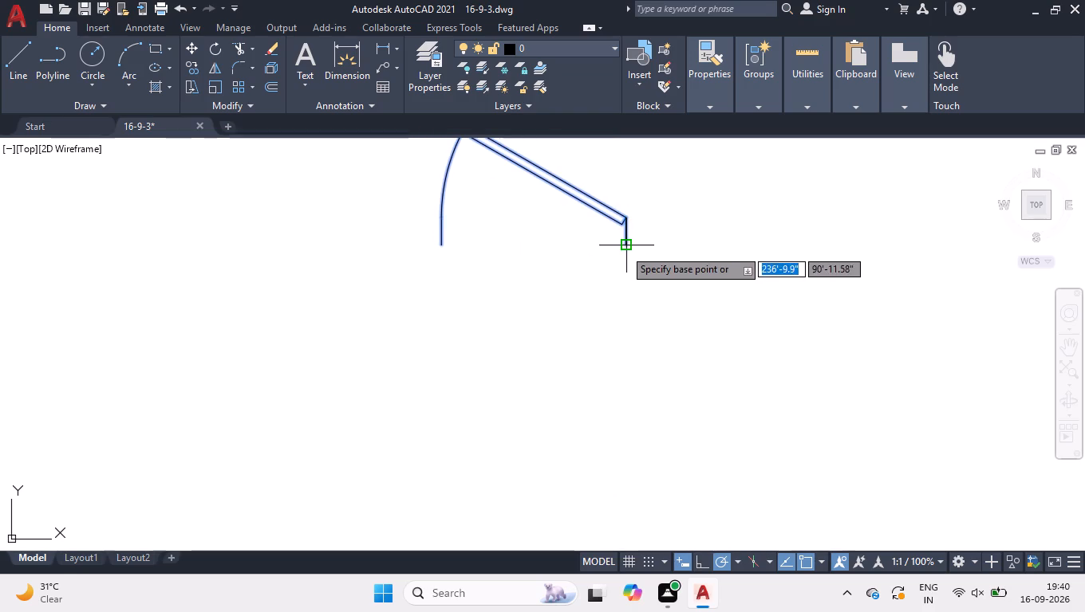
click(624, 245)
scroll(624, 245, down, 5)
scroll(542, 379, up, 3)
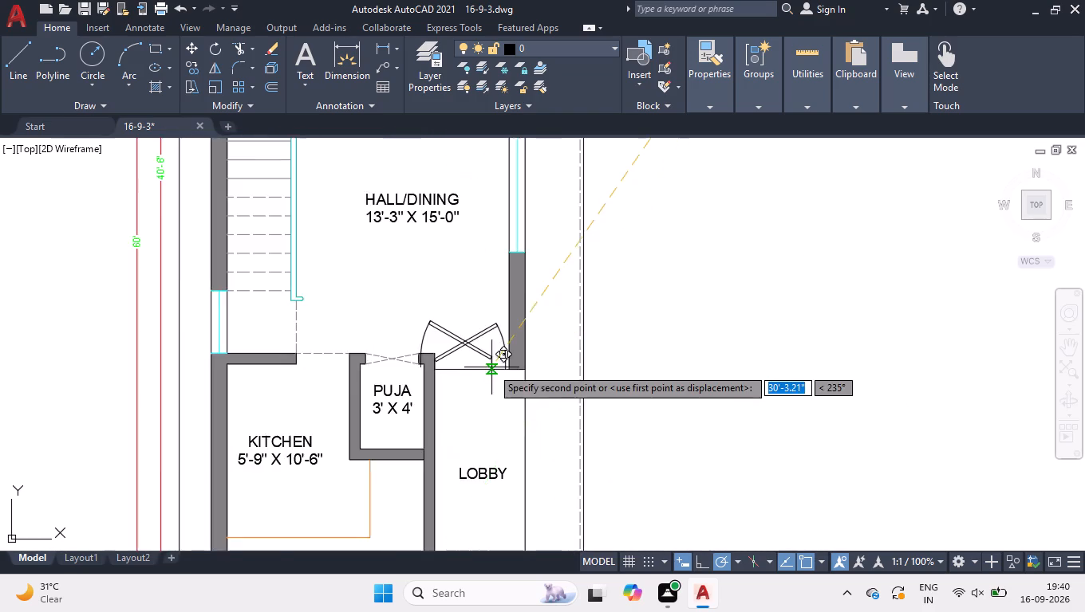
scroll(490, 367, up, 4)
click(590, 388)
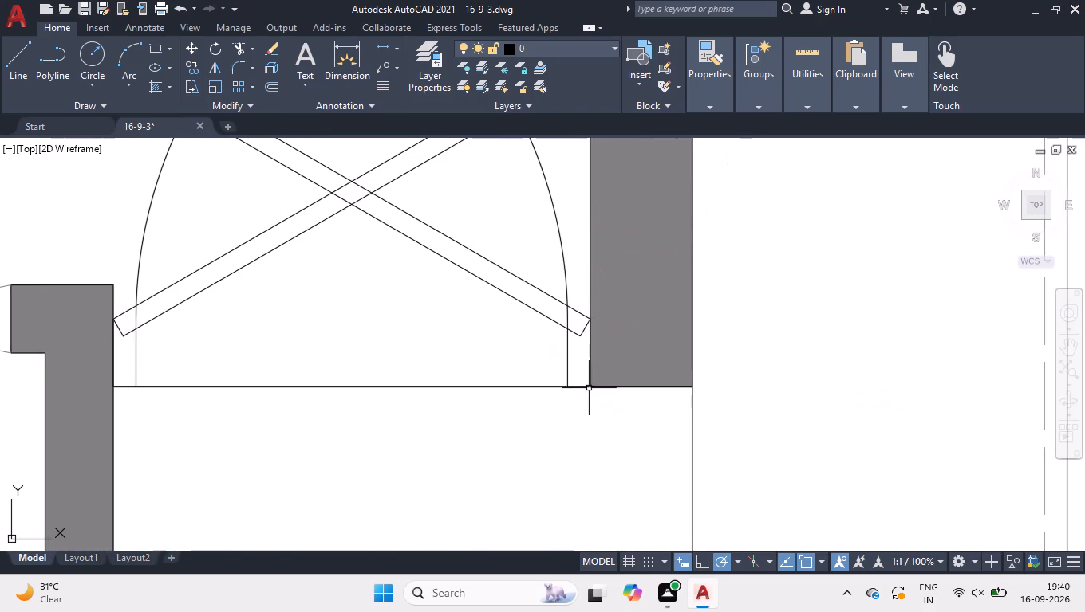
Narrow both door blocks in the hall–lobby opening to equal widths so their open leaves meet midway between the jambs.
click(214, 229)
click(138, 190)
scroll(184, 284, up, 2)
click(58, 371)
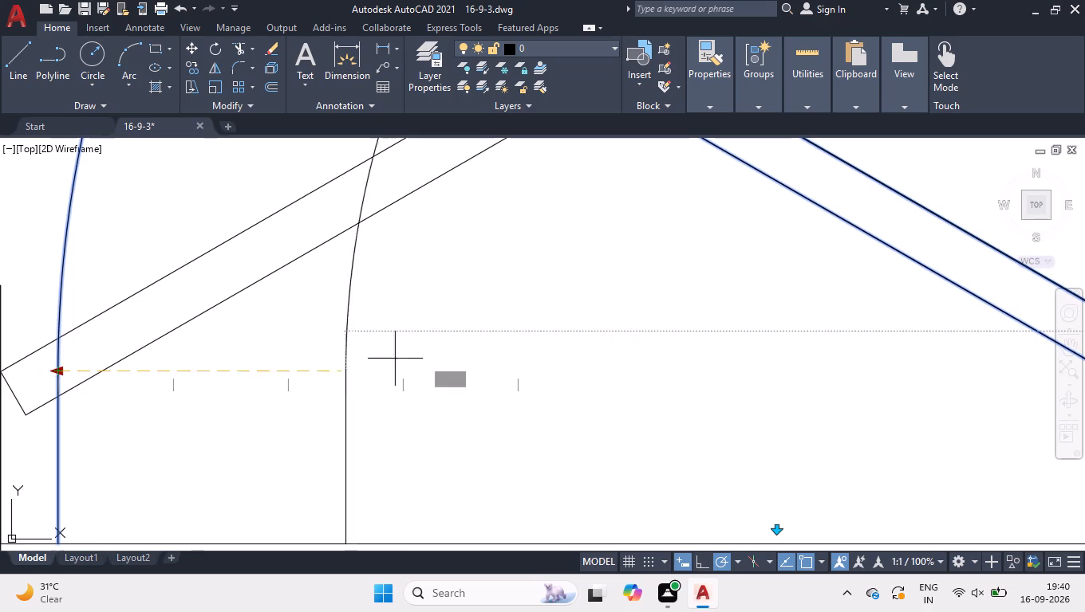
click(593, 358)
scroll(593, 358, down, 3)
click(727, 292)
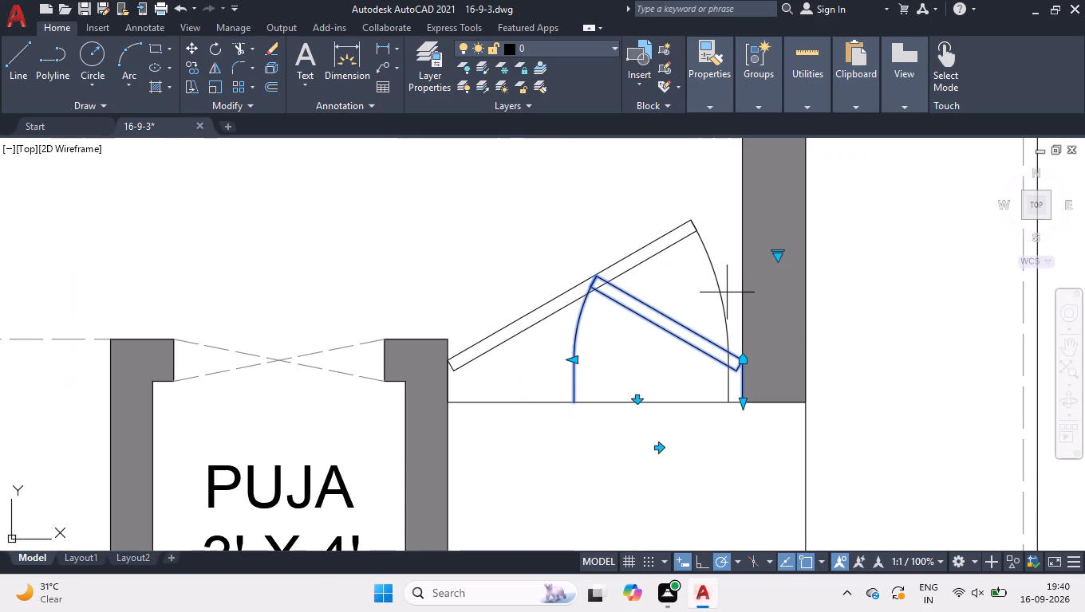
click(698, 302)
scroll(700, 367, up, 2)
click(763, 347)
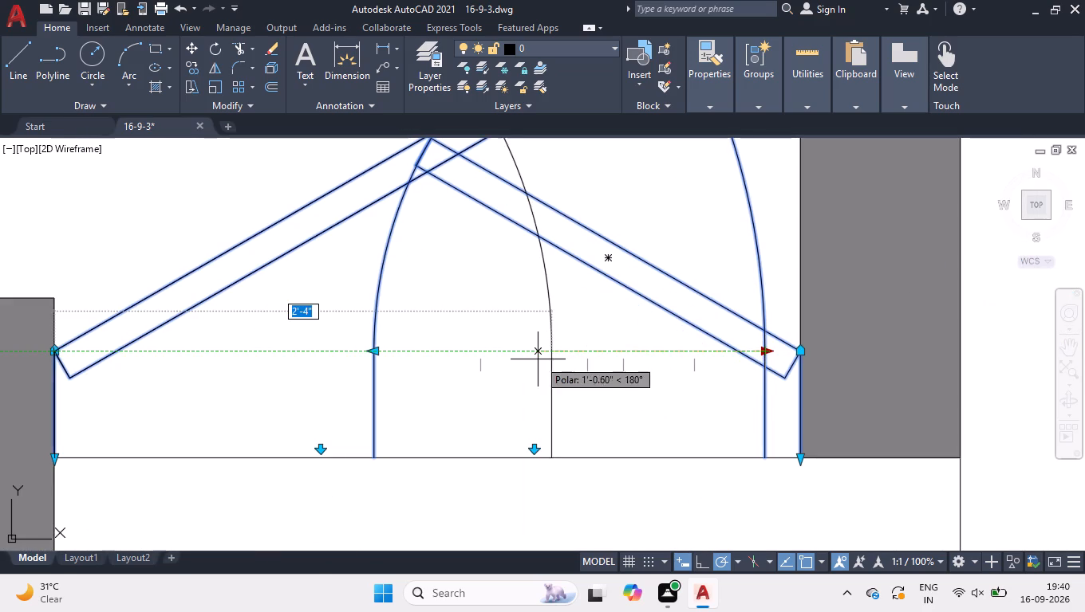
click(447, 363)
Set both door blocks in the hall–lobby opening to Open 90º and deselect them.
scroll(444, 355, down, 3)
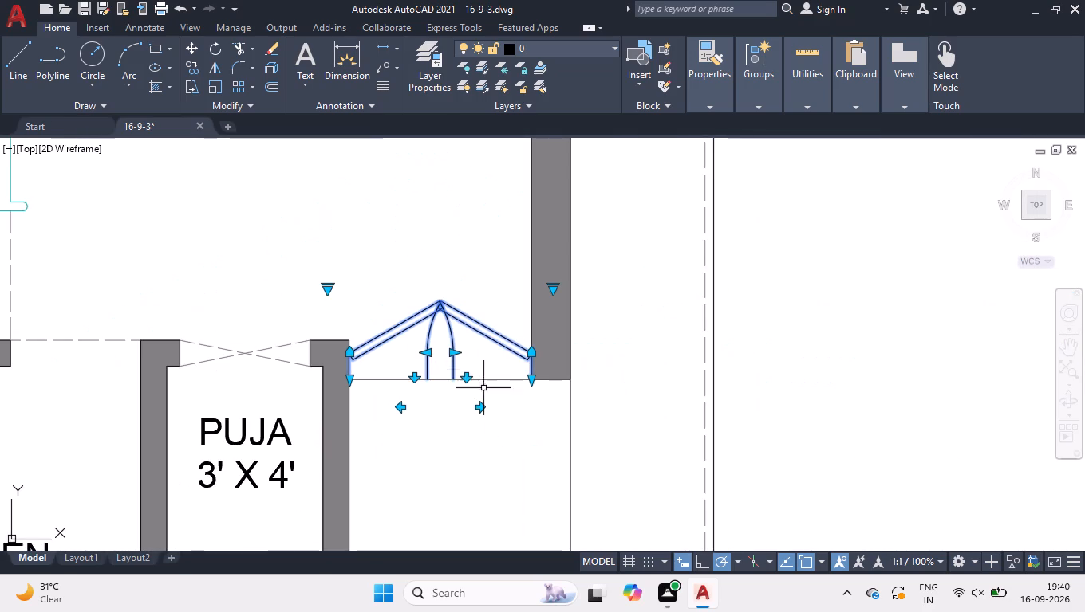
scroll(439, 364, down, 1)
scroll(433, 343, up, 2)
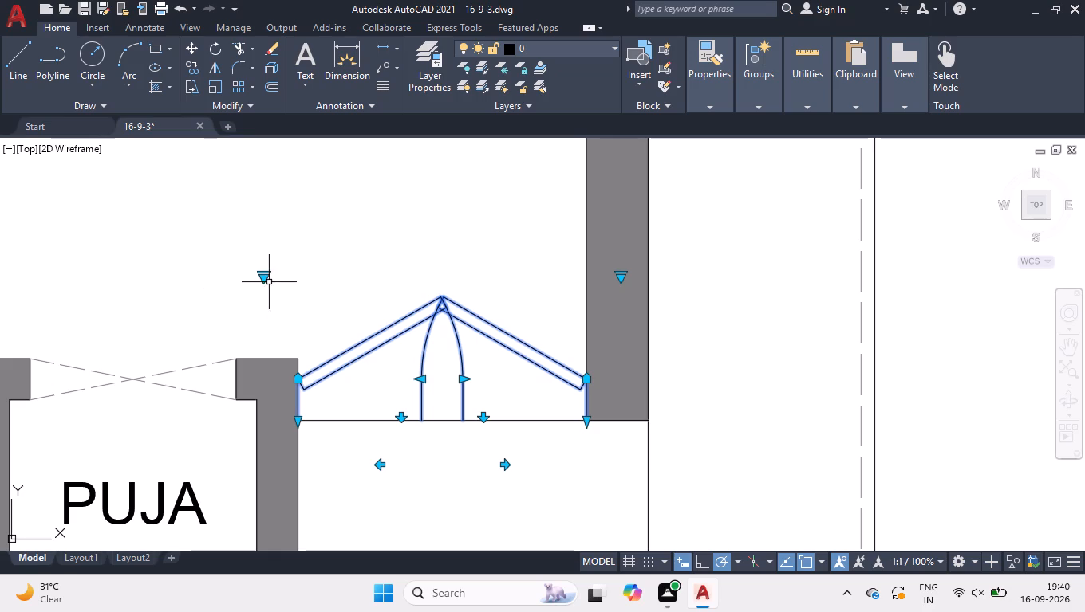
click(263, 277)
click(286, 336)
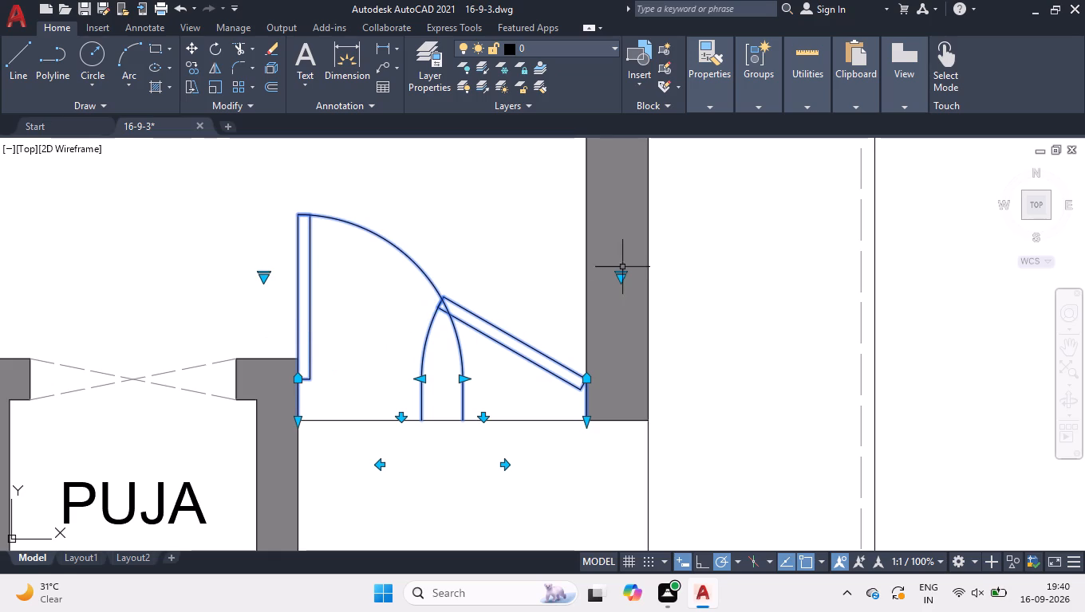
click(620, 277)
click(643, 345)
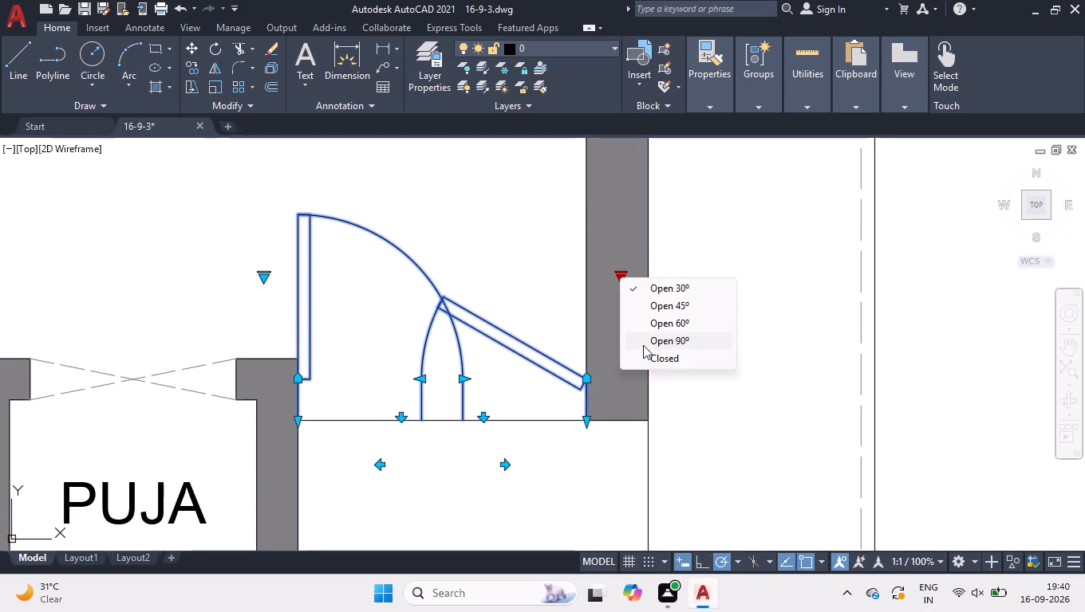
right_click(700, 330)
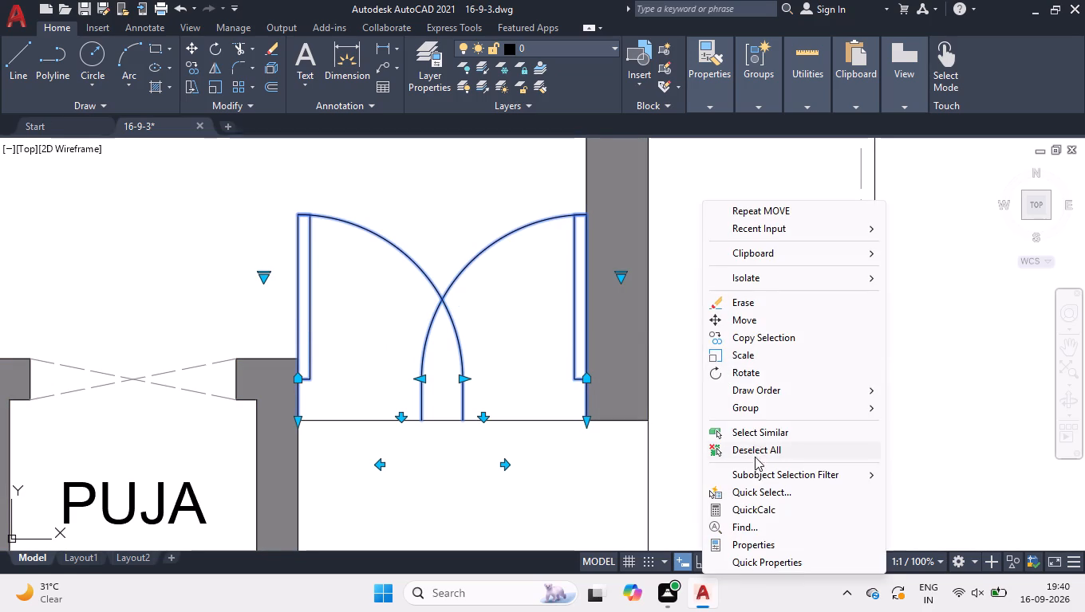
click(756, 454)
Rotate the spare door block northeast of the plot 90° counterclockwise about its hinge-side base corner, with Ortho on.
scroll(448, 364, down, 2)
scroll(587, 408, down, 2)
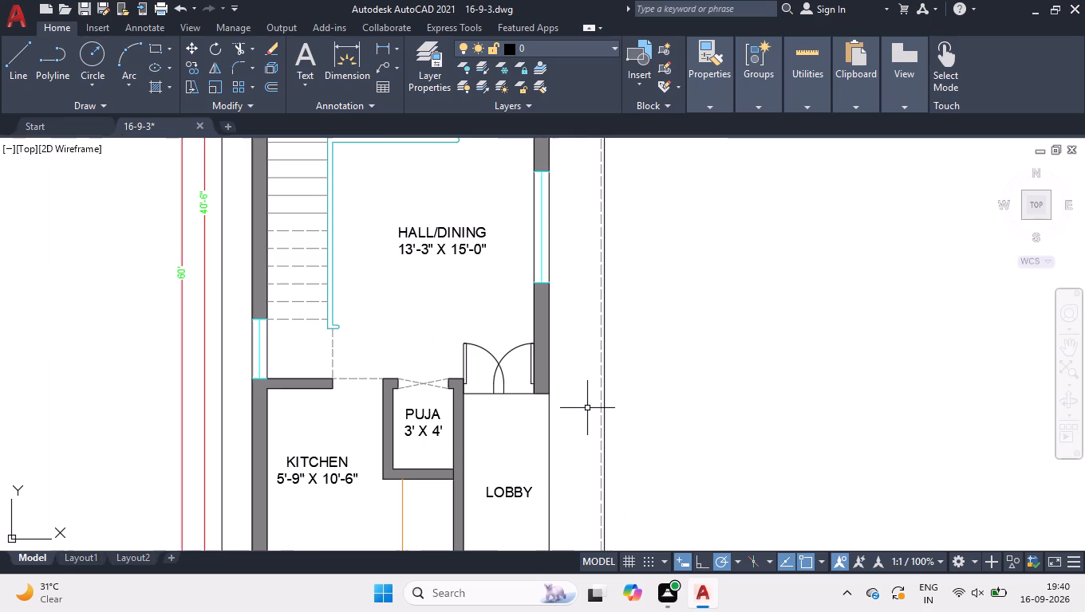
scroll(583, 424, down, 2)
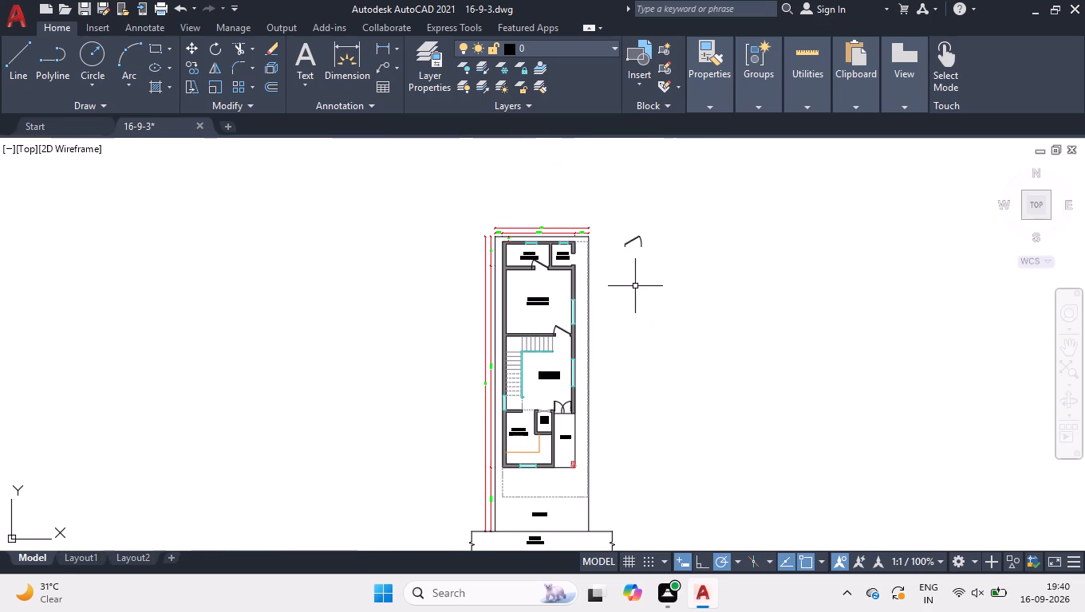
scroll(629, 280, up, 2)
click(663, 222)
click(614, 182)
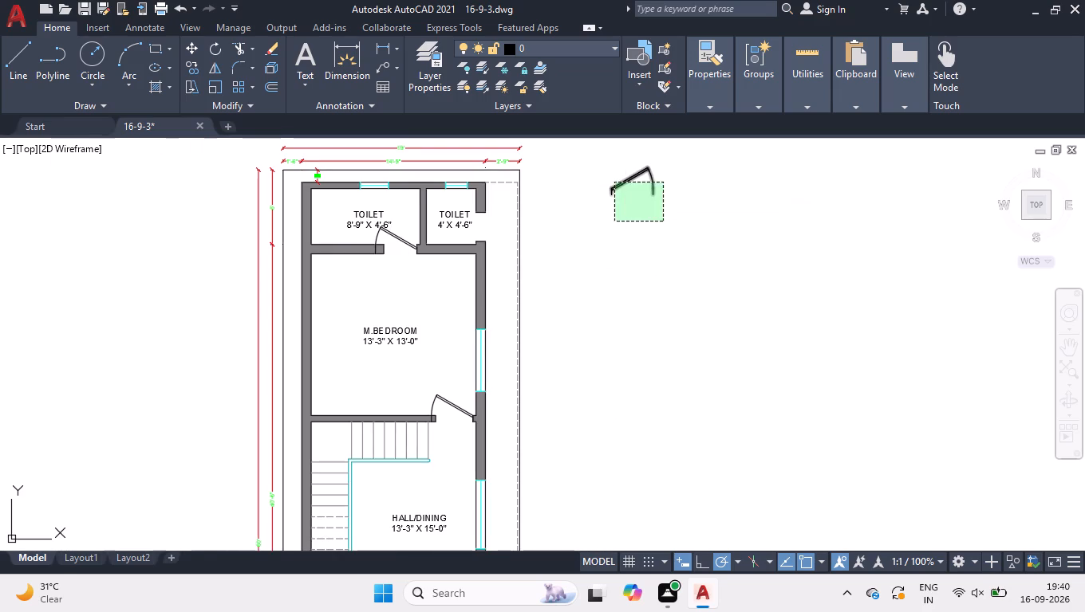
scroll(614, 181, up, 2)
text(RO)
key(Return)
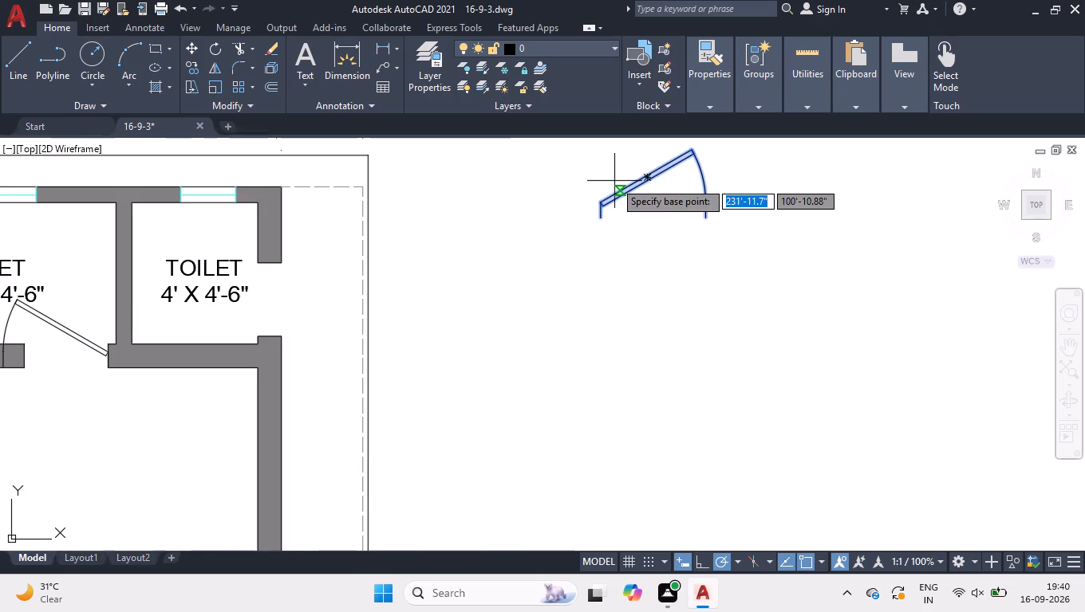
click(602, 222)
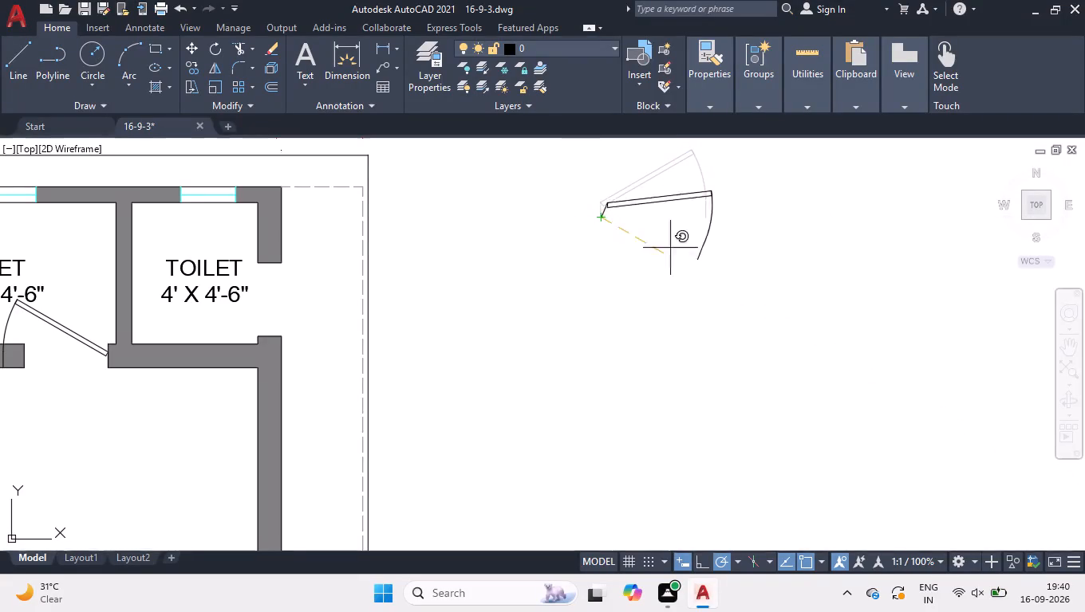
click(696, 559)
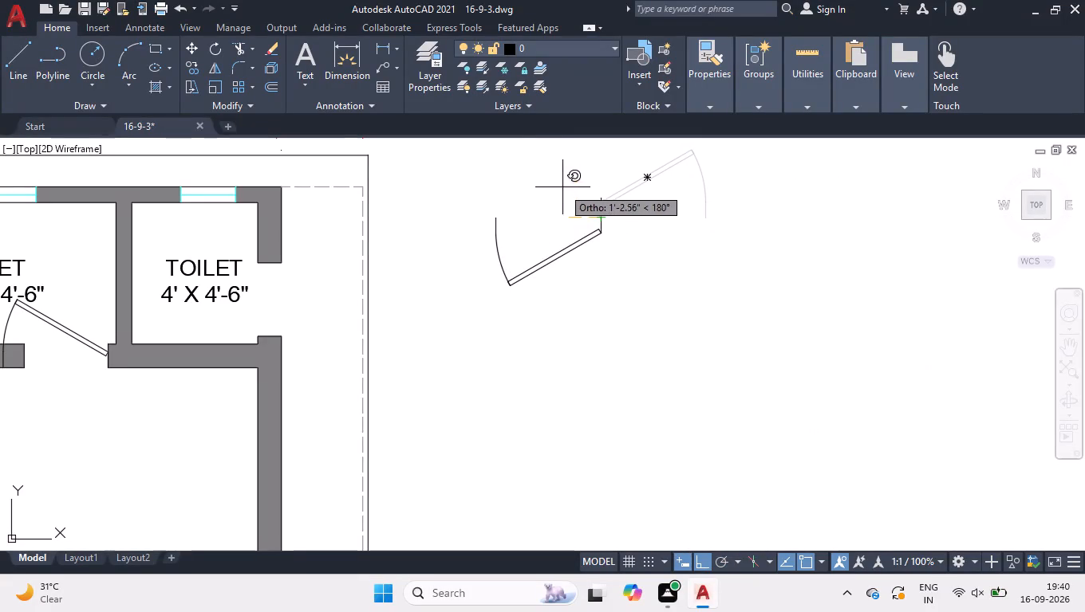
click(566, 169)
Move the rotated door block onto the outer corner of the south jamb of the 4' X 4'-6" toilet's east opening.
click(582, 179)
click(546, 201)
key(m)
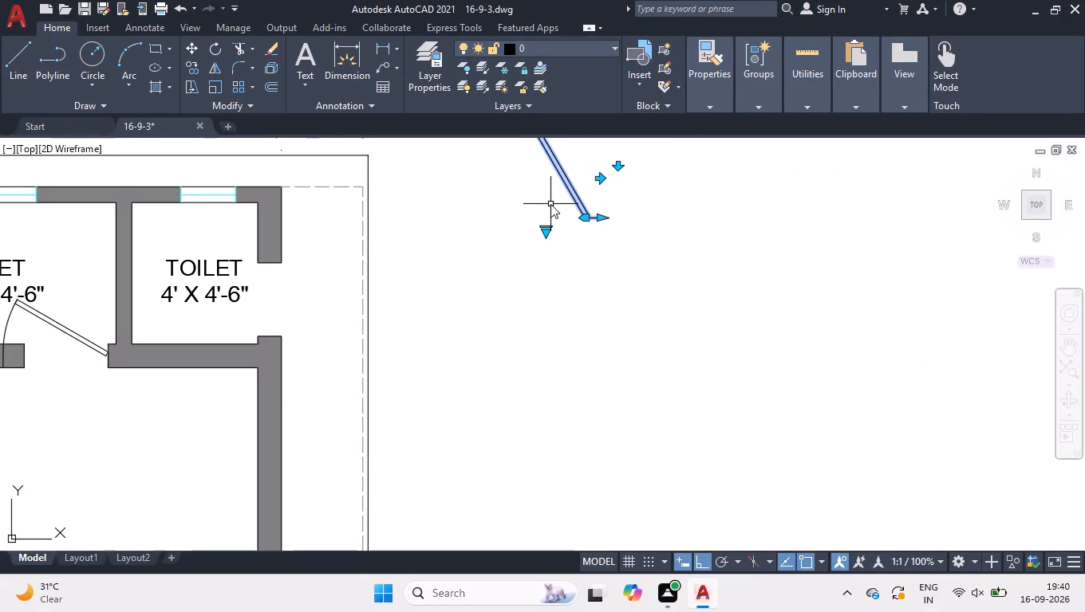
key(Return)
click(600, 214)
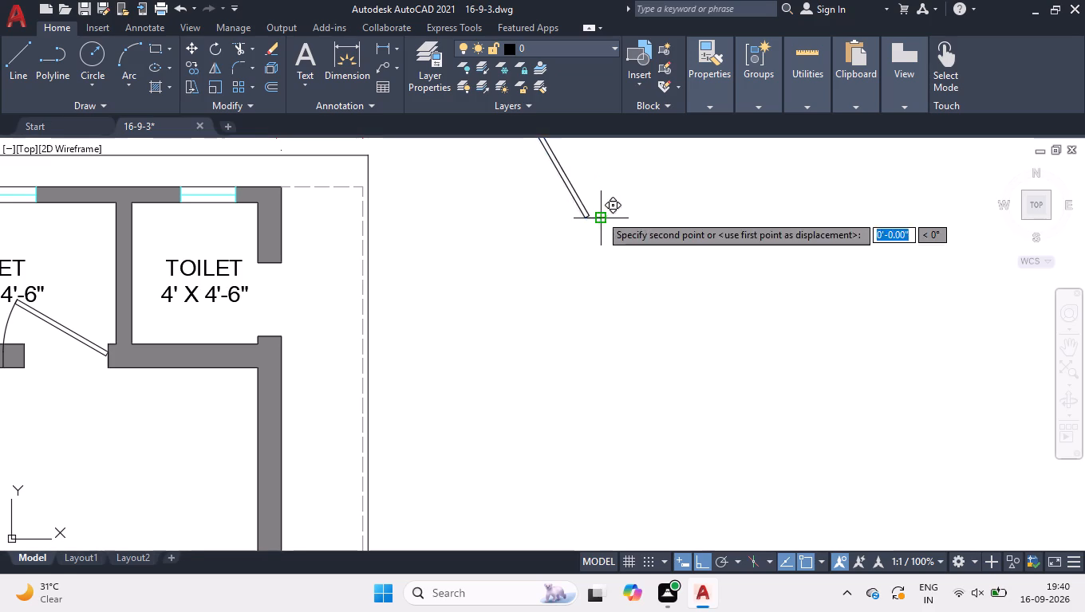
click(285, 336)
Shorten the door width in the 4' X 4'-6" toilet's east opening to reach the north jamb, and deselect it.
click(247, 233)
scroll(253, 245, up, 3)
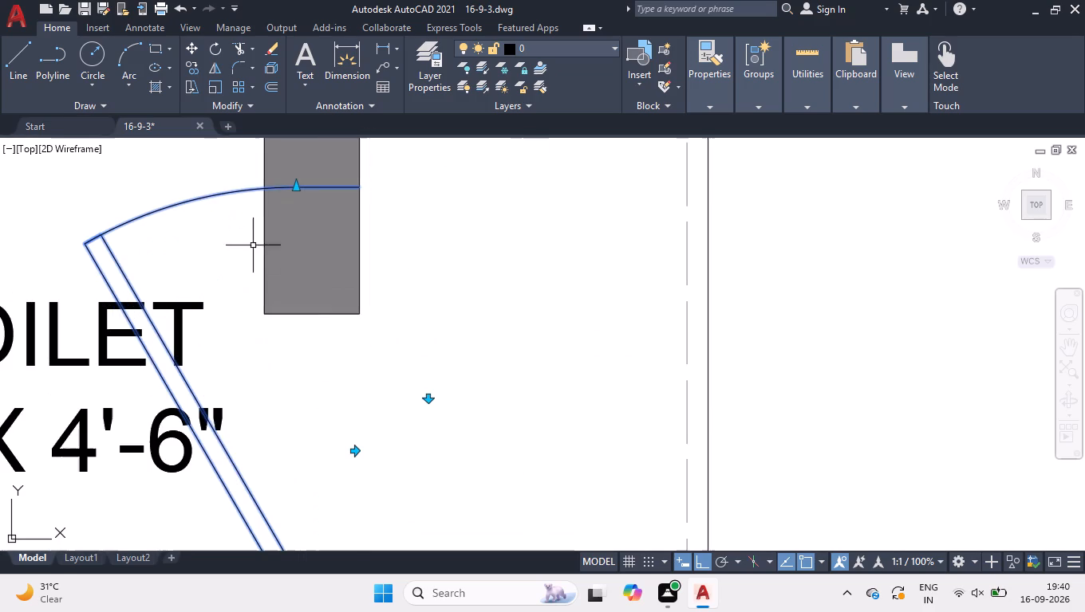
click(293, 190)
click(295, 324)
right_click(343, 334)
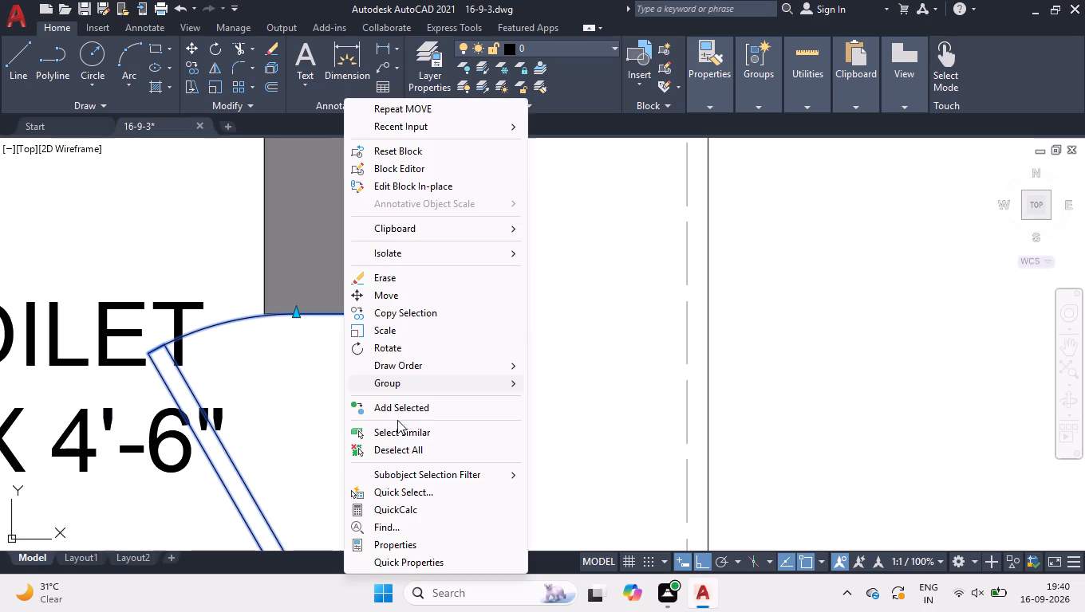
click(416, 455)
Narrow the 4' X 4'-6" TOILET label's text frame to the wall's east face so the text shifts clear of the door.
scroll(529, 372, down, 2)
click(366, 361)
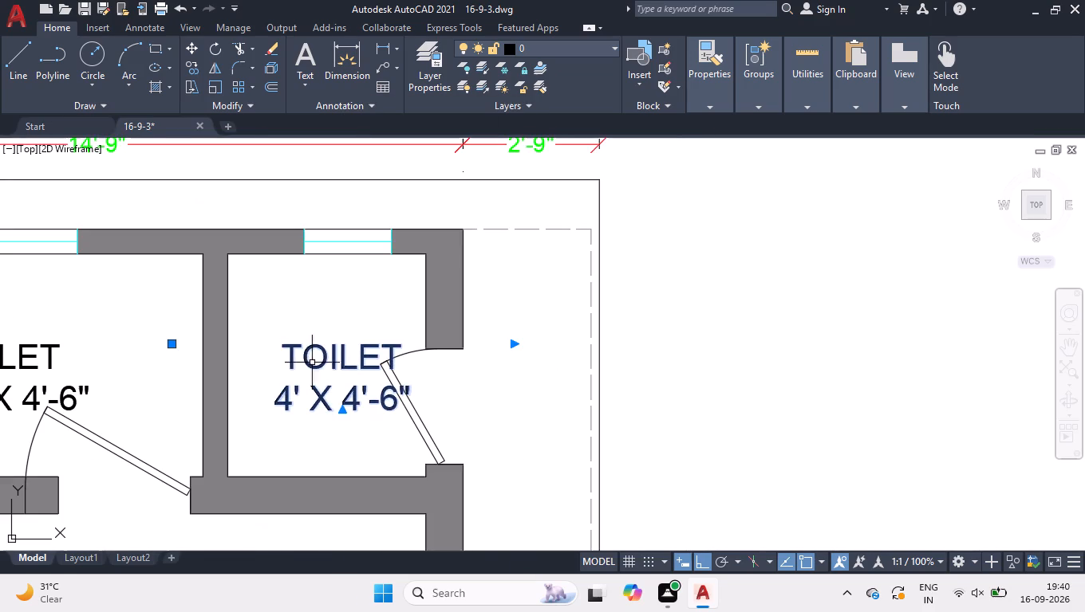
scroll(301, 363, up, 1)
click(637, 332)
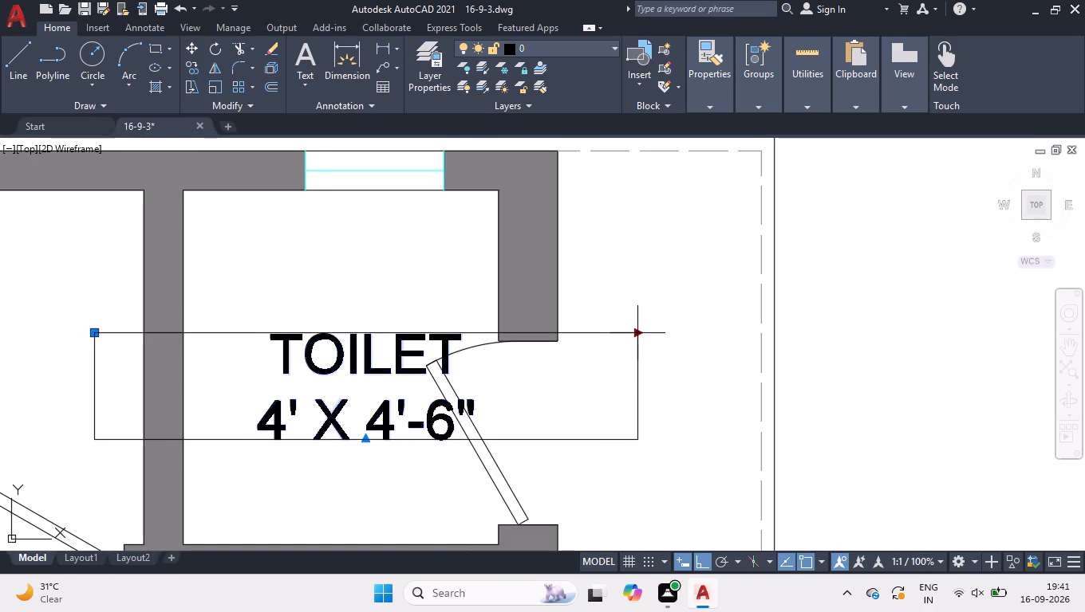
click(557, 337)
right_click(585, 360)
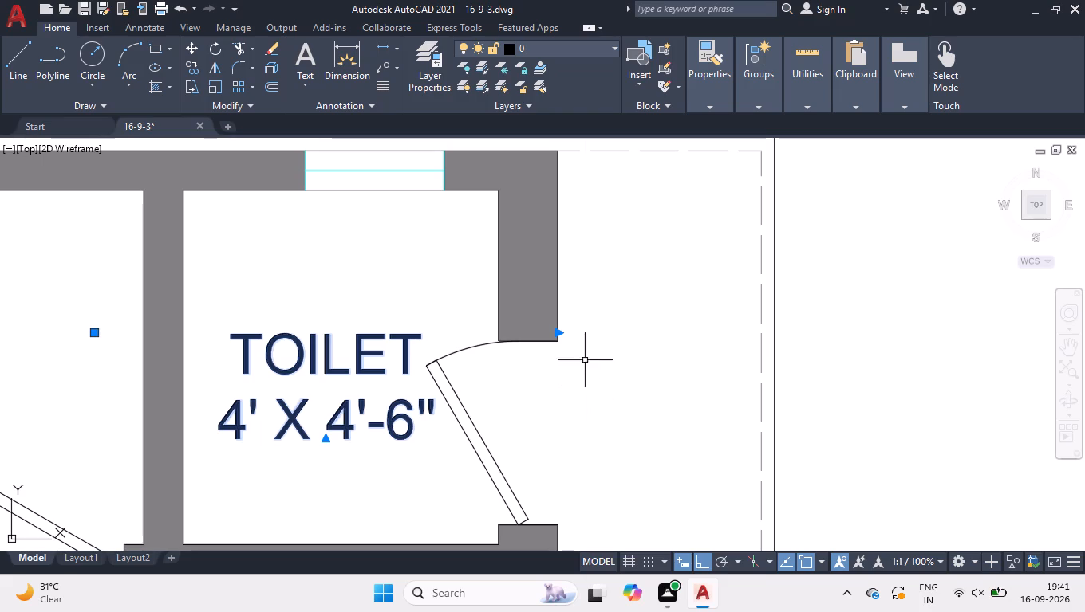
click(655, 449)
Shorten the door width between the 8'-9" X 4'-6" toilet and the master bedroom to meet the opening's west jamb, and deselect it.
scroll(629, 402, down, 3)
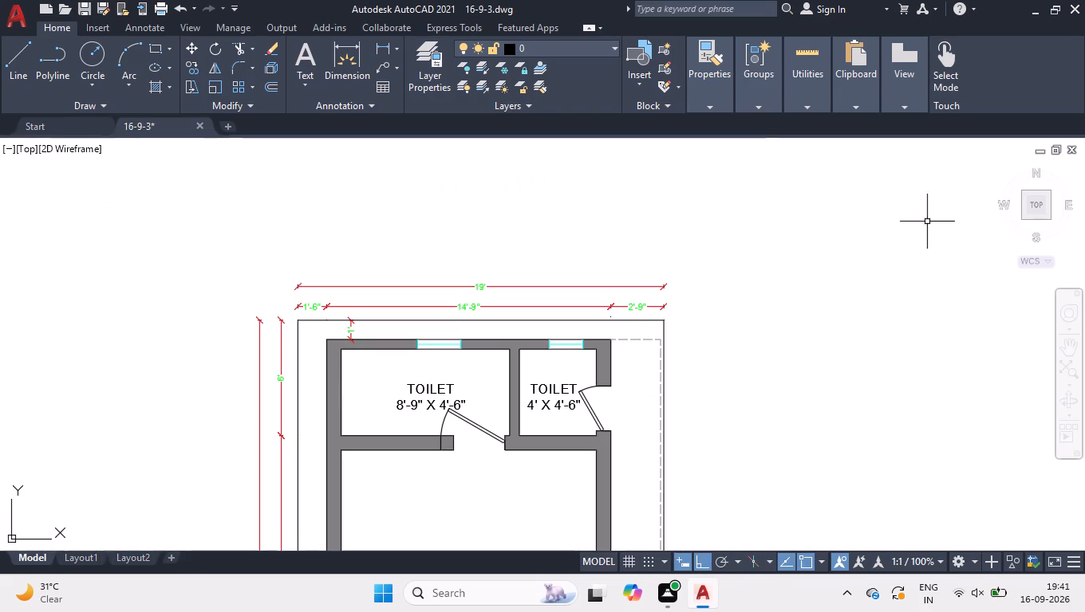
click(1044, 204)
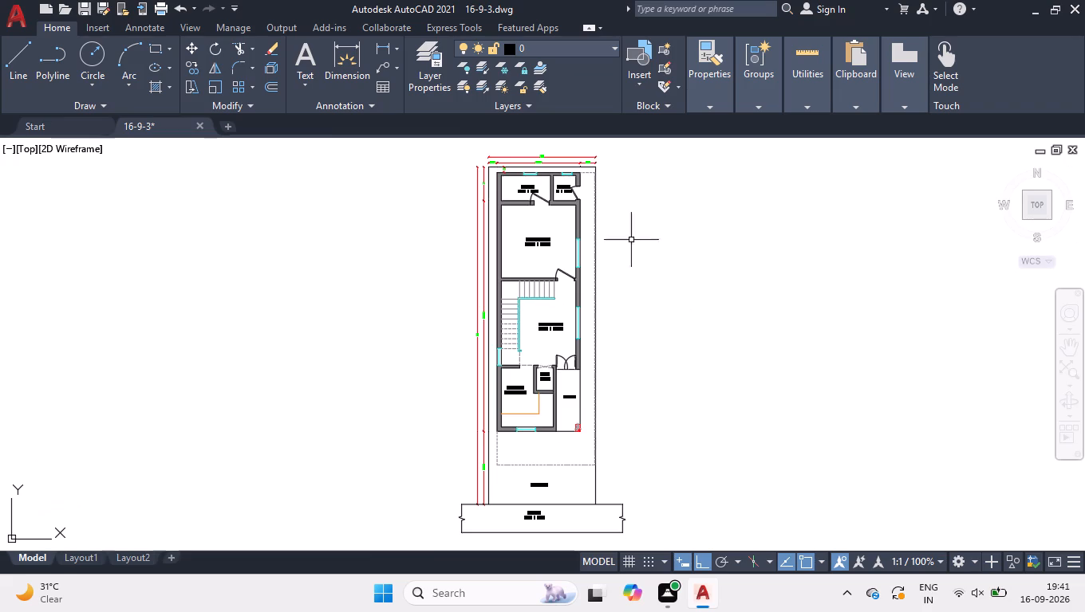
scroll(569, 234, up, 2)
scroll(561, 262, down, 1)
scroll(507, 162, up, 2)
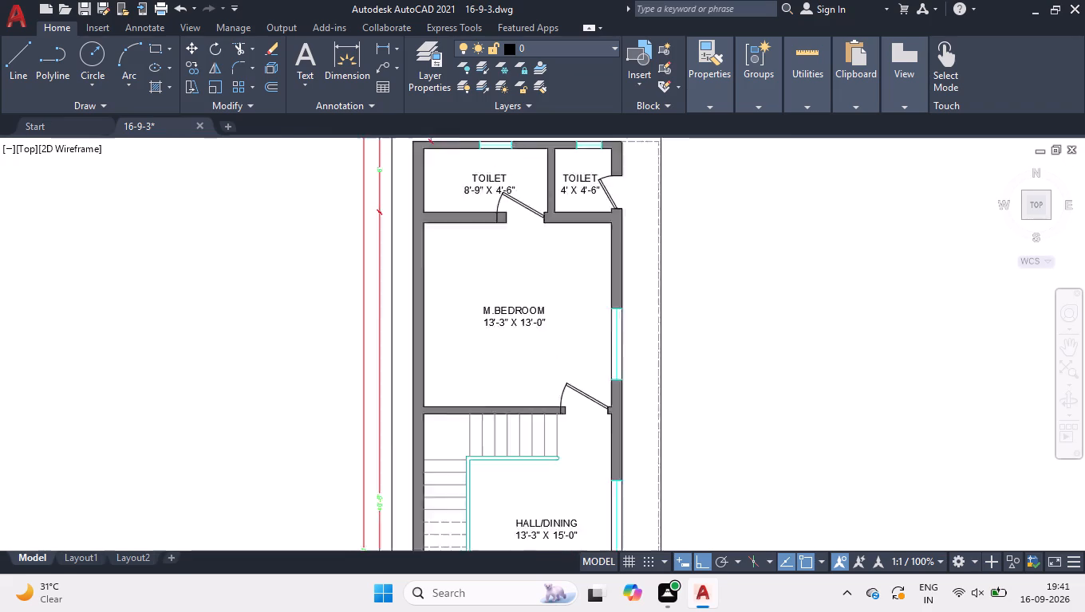
scroll(507, 161, up, 1)
click(484, 273)
click(475, 266)
scroll(486, 292, up, 3)
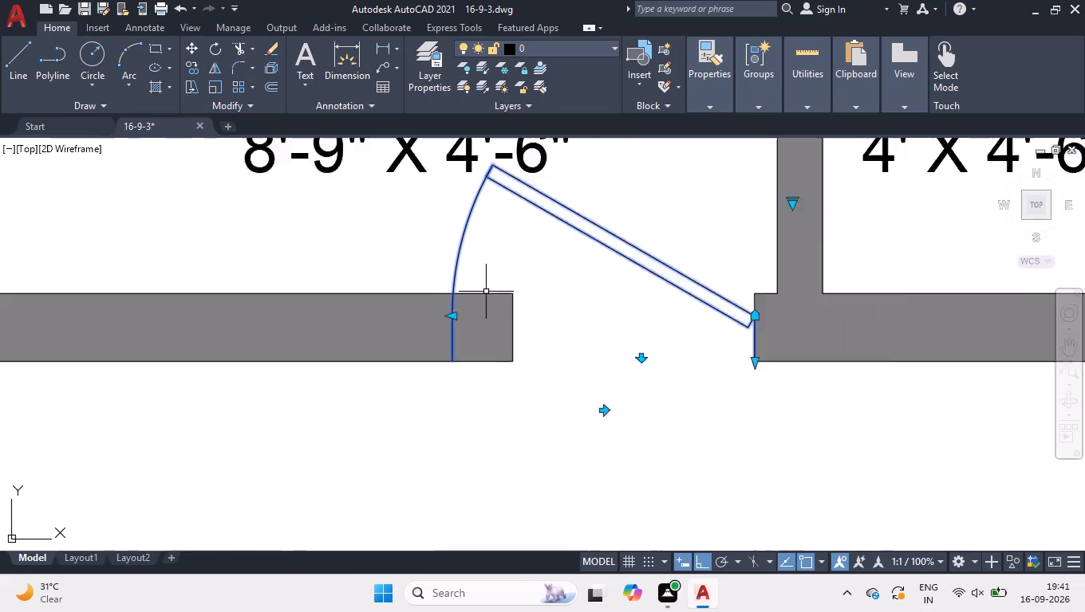
click(428, 335)
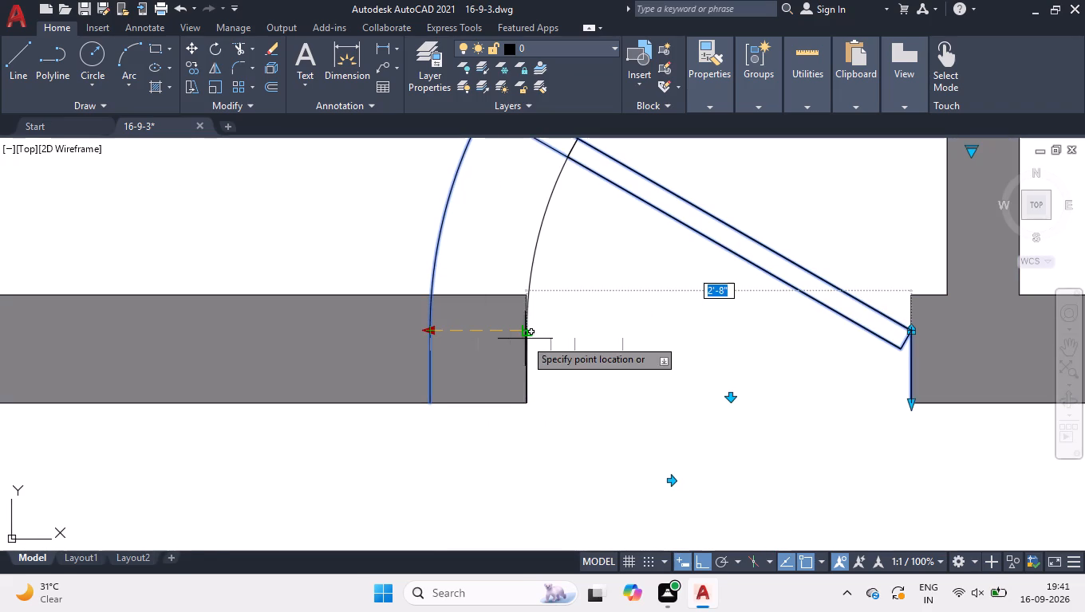
click(524, 339)
right_click(594, 320)
click(618, 446)
Widen the text frame of the TOILET label in the front road strip and replace its text with bold EXISTING EAST ROAD.
scroll(475, 280, down, 3)
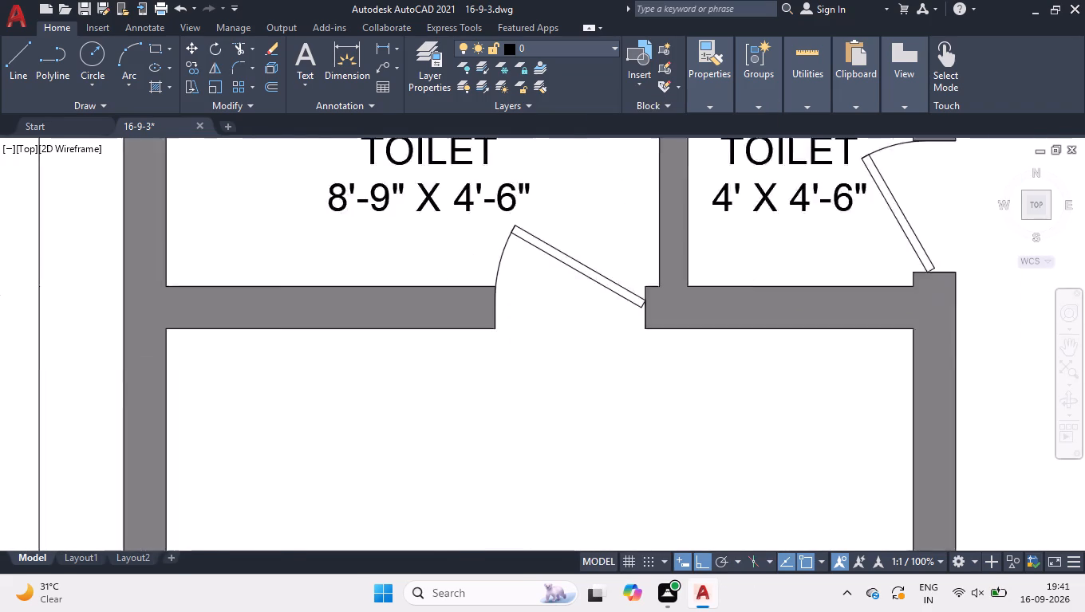
scroll(498, 290, down, 3)
scroll(586, 295, down, 2)
scroll(568, 425, up, 1)
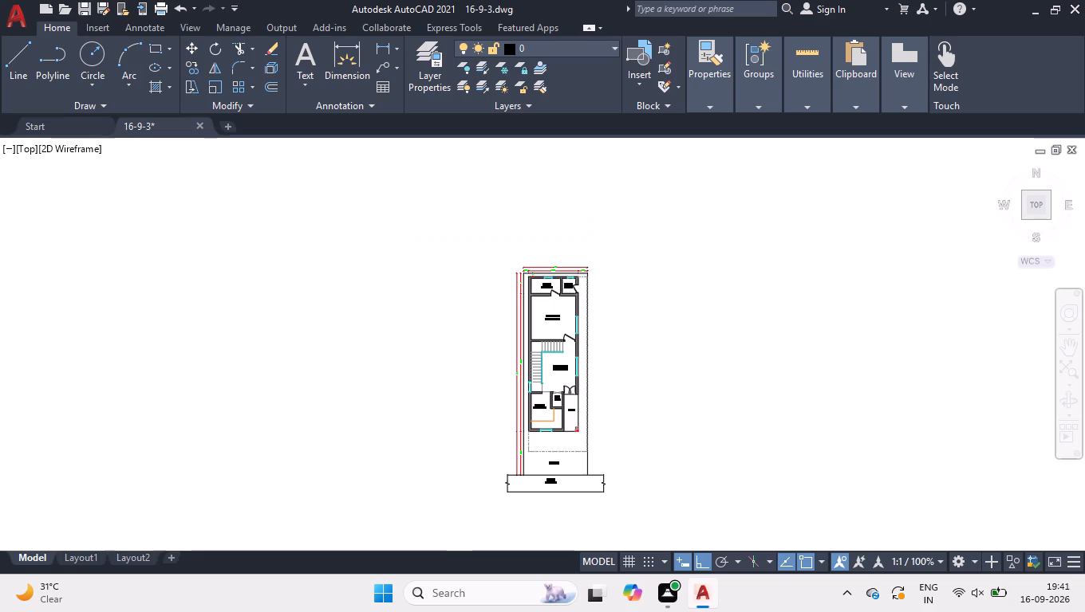
scroll(539, 539, up, 2)
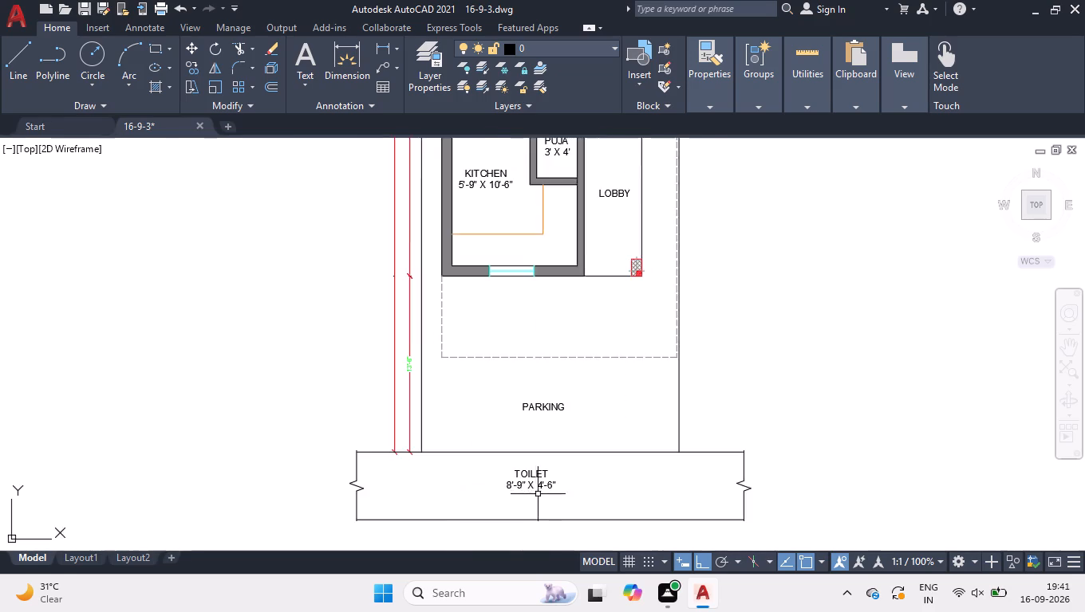
scroll(535, 487, up, 2)
scroll(519, 354, down, 2)
scroll(520, 415, up, 2)
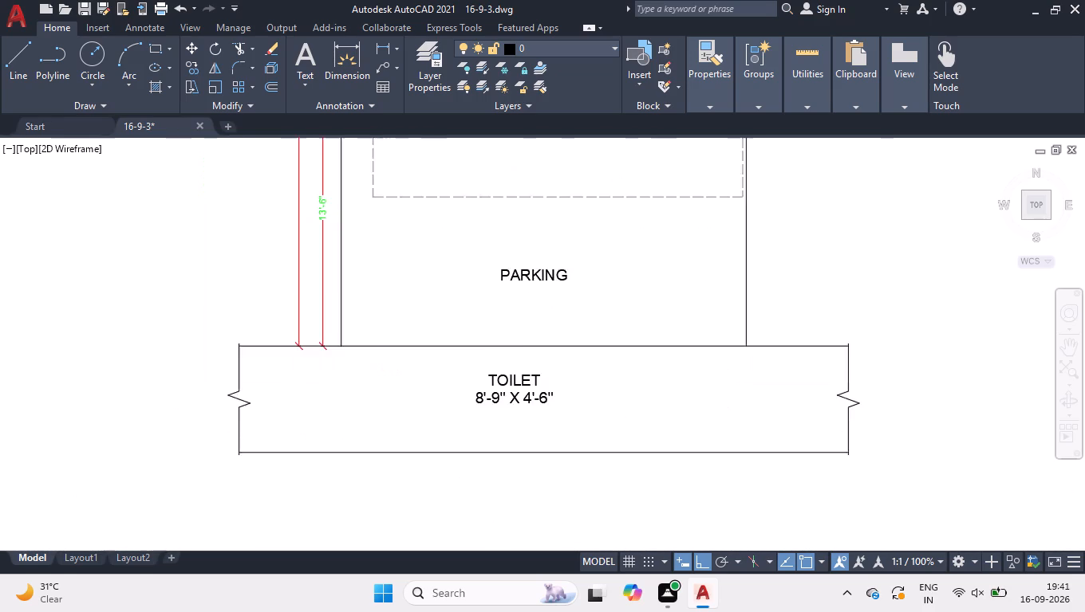
scroll(516, 384, up, 2)
double_click(535, 396)
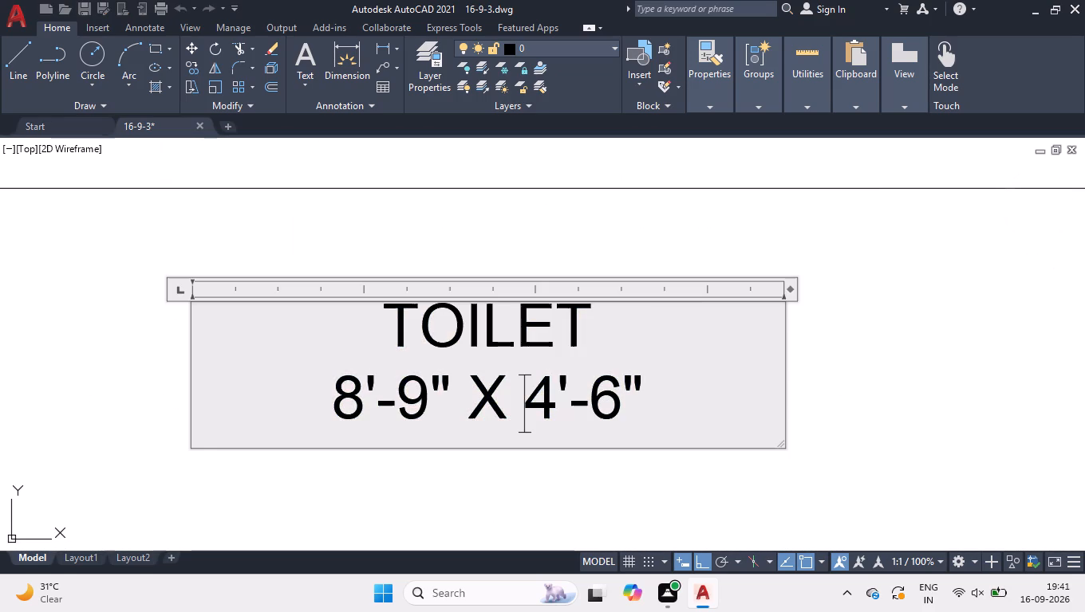
key(ctrl+a)
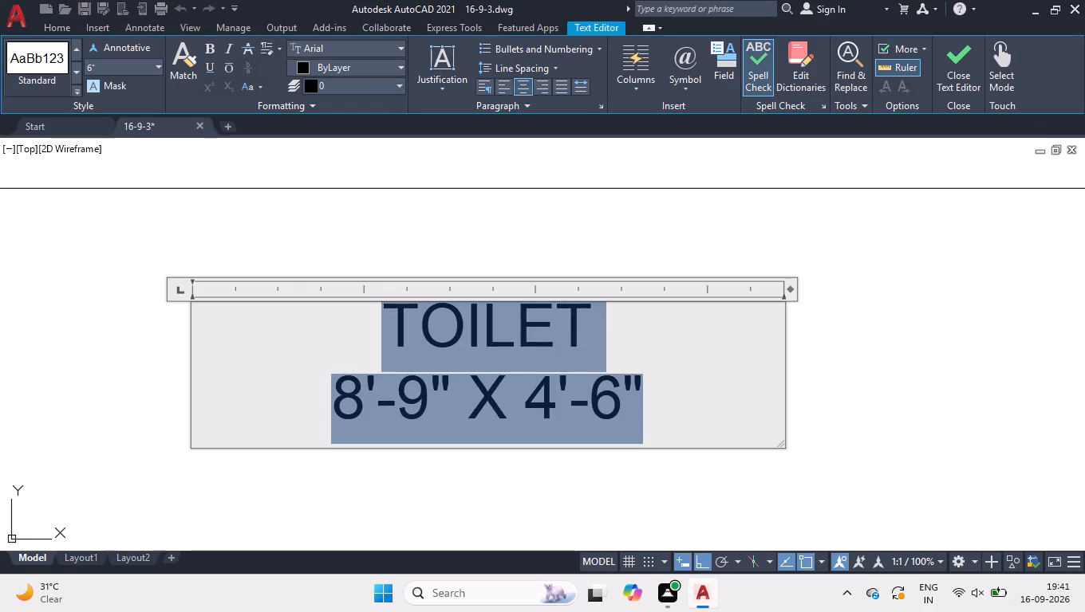
scroll(593, 394, down, 3)
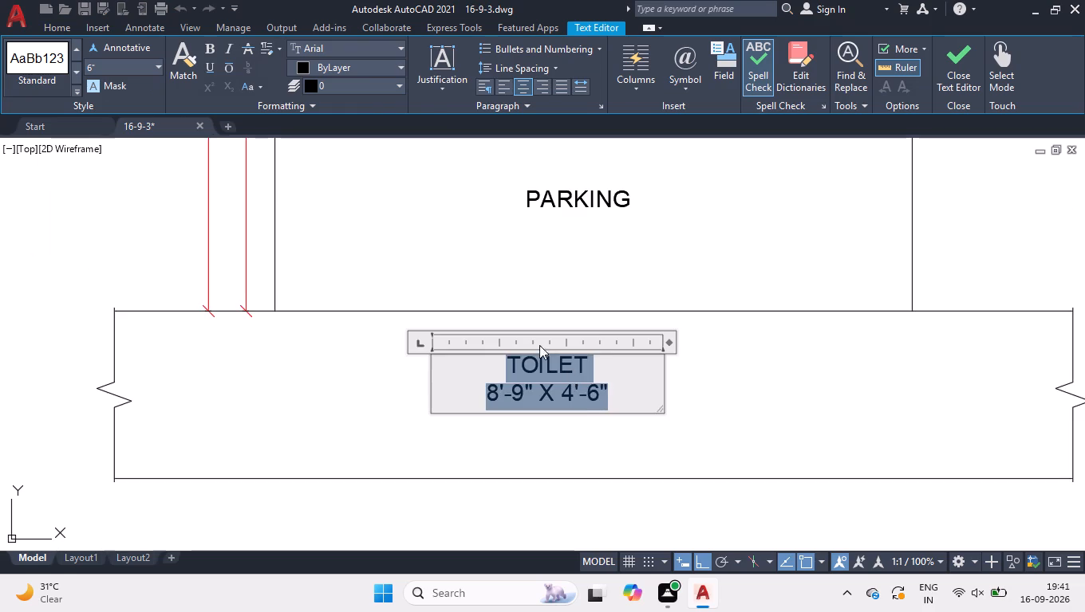
drag(638, 355, 823, 359)
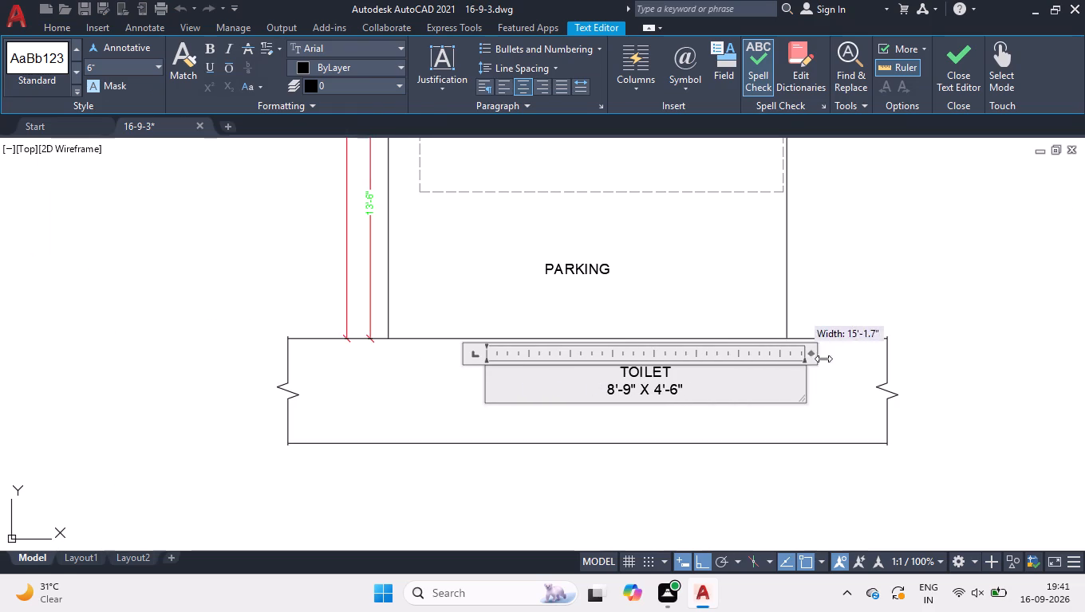
drag(823, 359, 848, 355)
key(BackSpace)
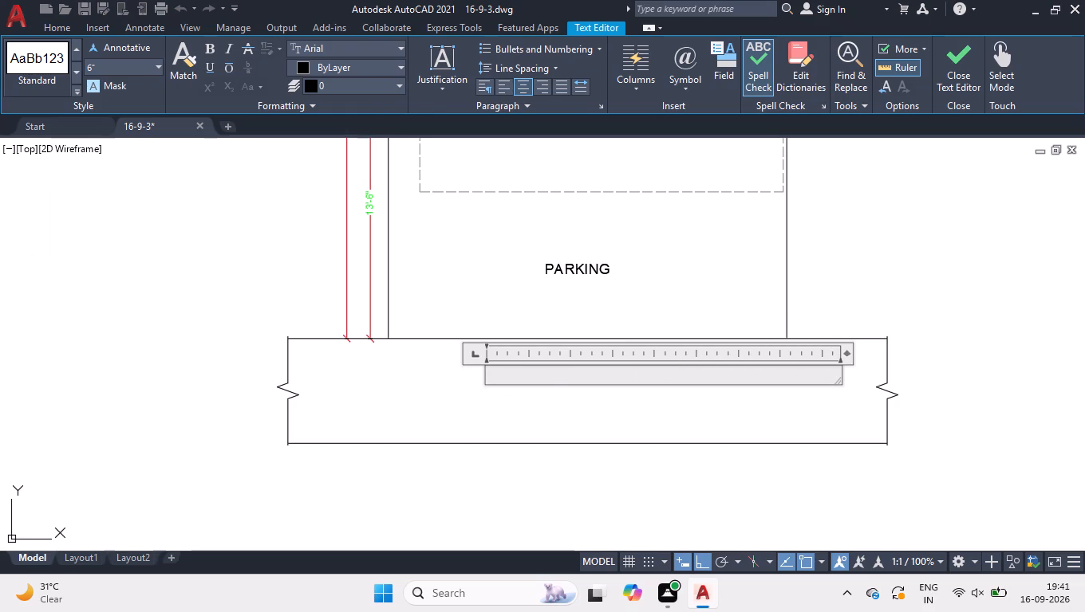
click(210, 50)
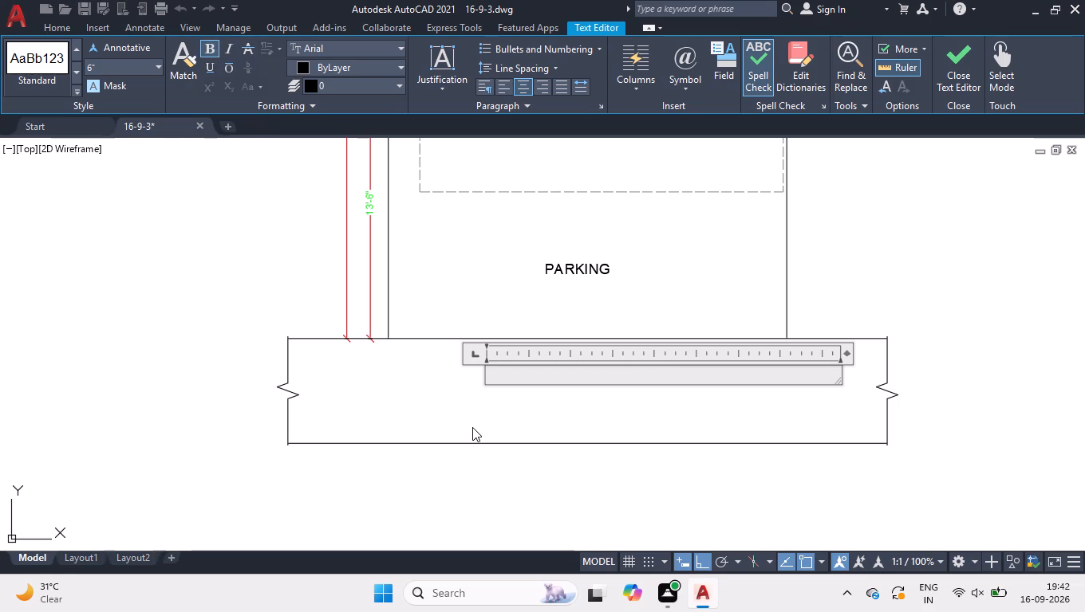
text(EX)
text(ISTING EAST R)
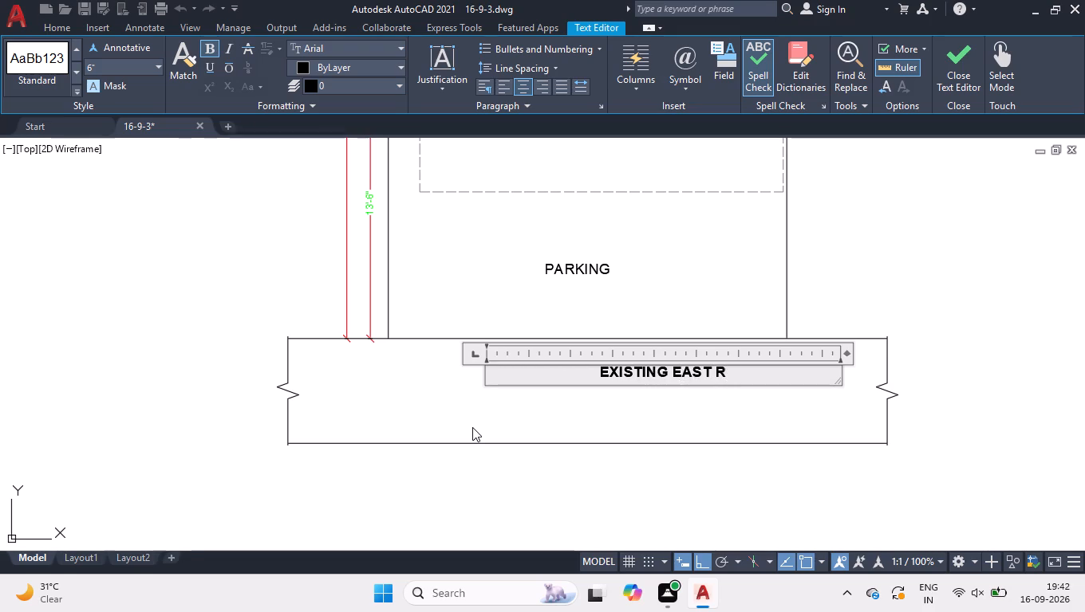
text(OA)
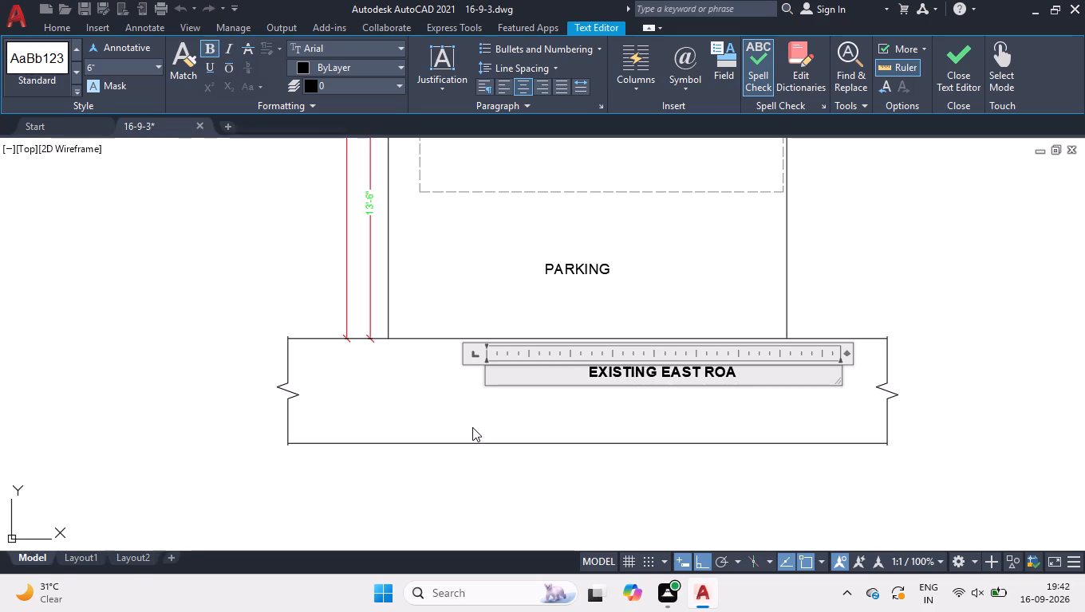
key(d)
click(876, 315)
With Ortho off, move the EXISTING EAST ROAD label about 5' west-southwest to near the middle of the road strip.
click(749, 375)
click(635, 371)
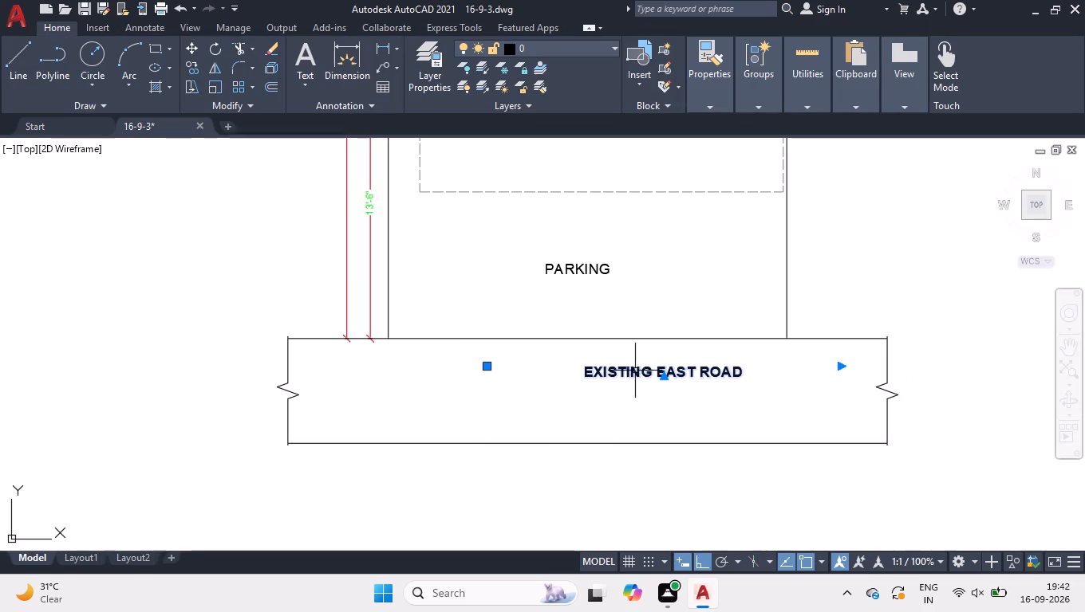
click(483, 364)
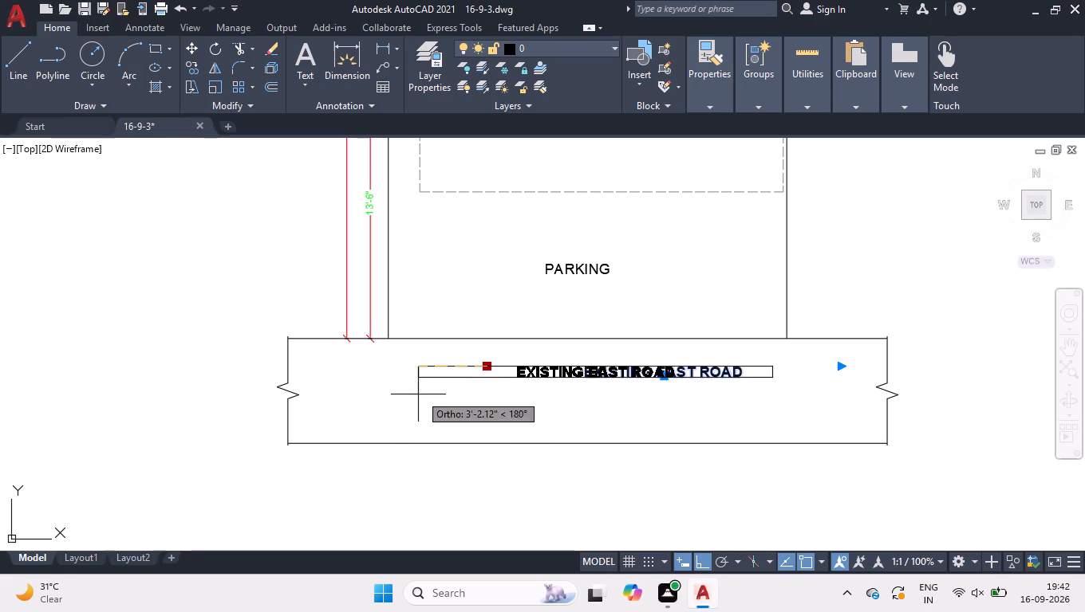
click(723, 563)
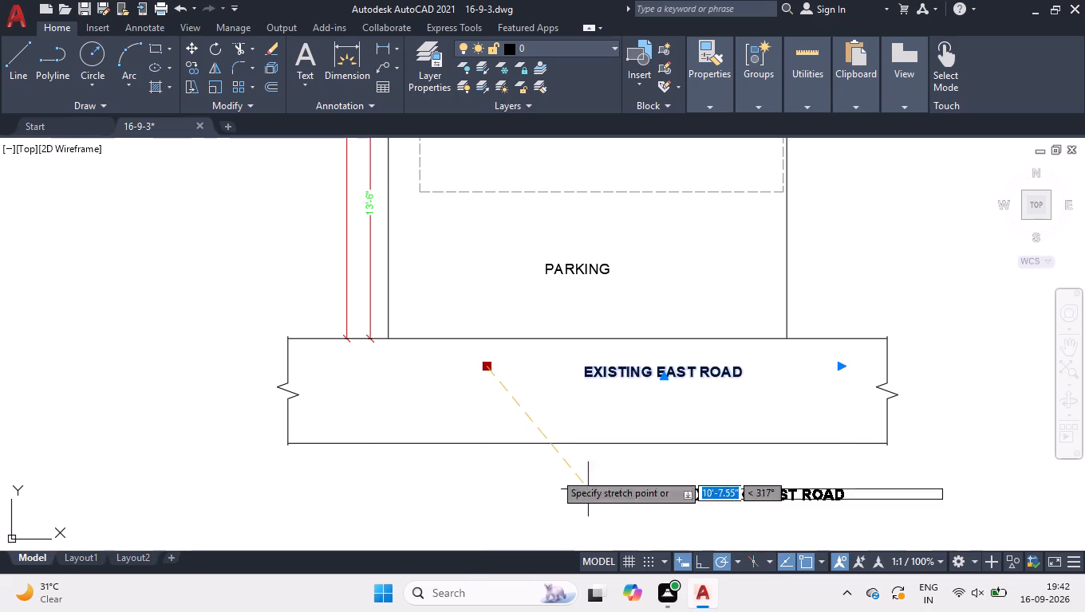
click(385, 391)
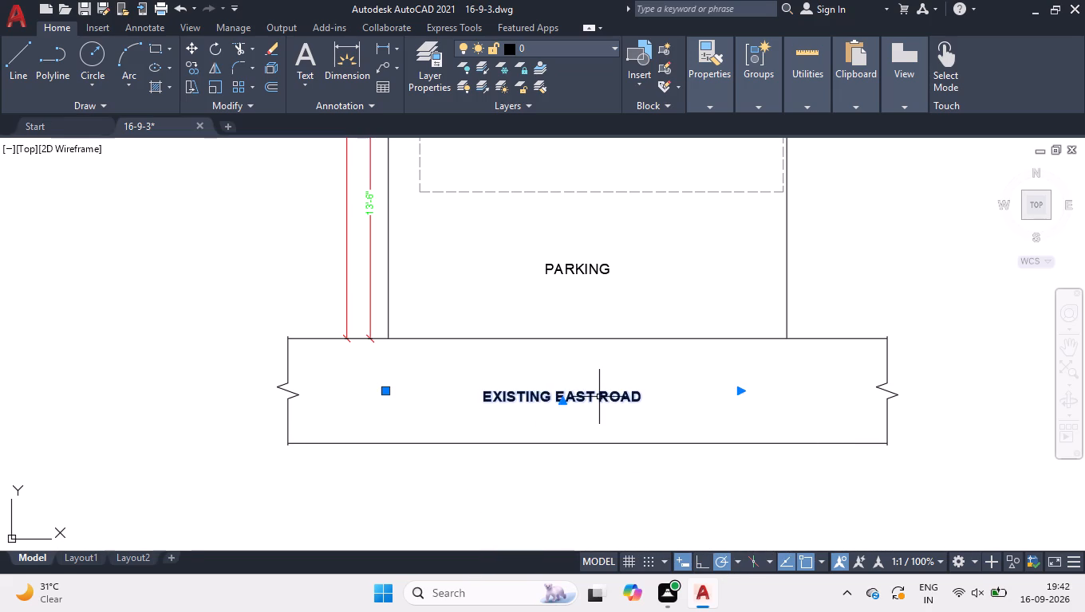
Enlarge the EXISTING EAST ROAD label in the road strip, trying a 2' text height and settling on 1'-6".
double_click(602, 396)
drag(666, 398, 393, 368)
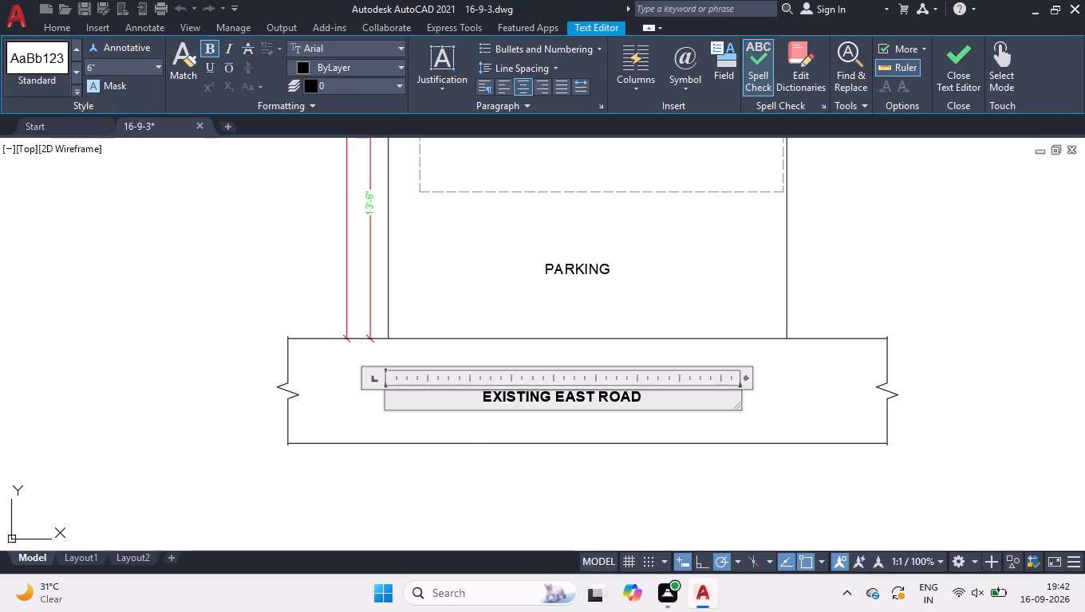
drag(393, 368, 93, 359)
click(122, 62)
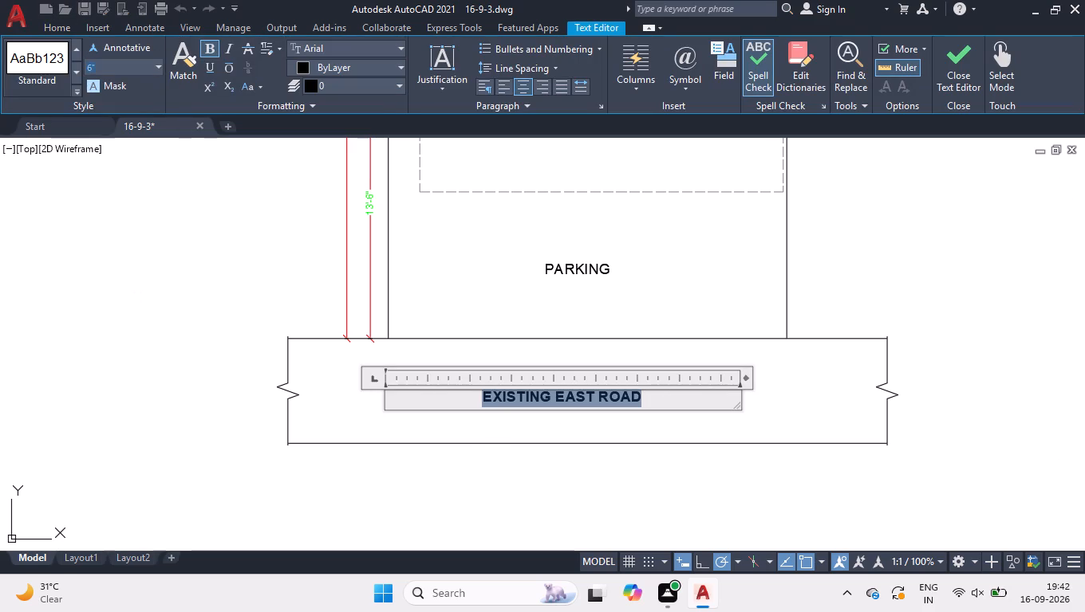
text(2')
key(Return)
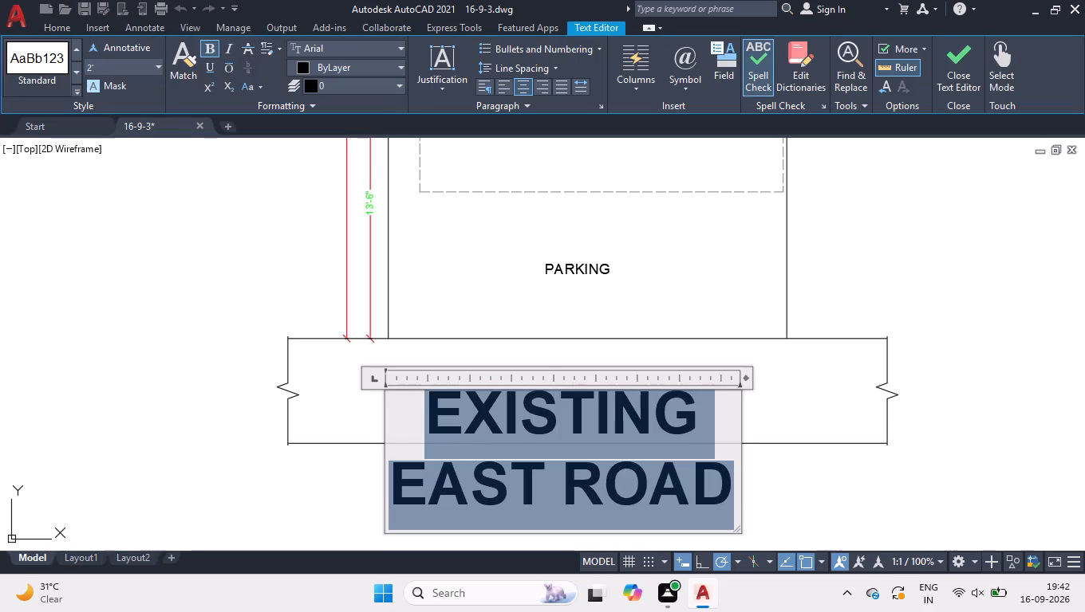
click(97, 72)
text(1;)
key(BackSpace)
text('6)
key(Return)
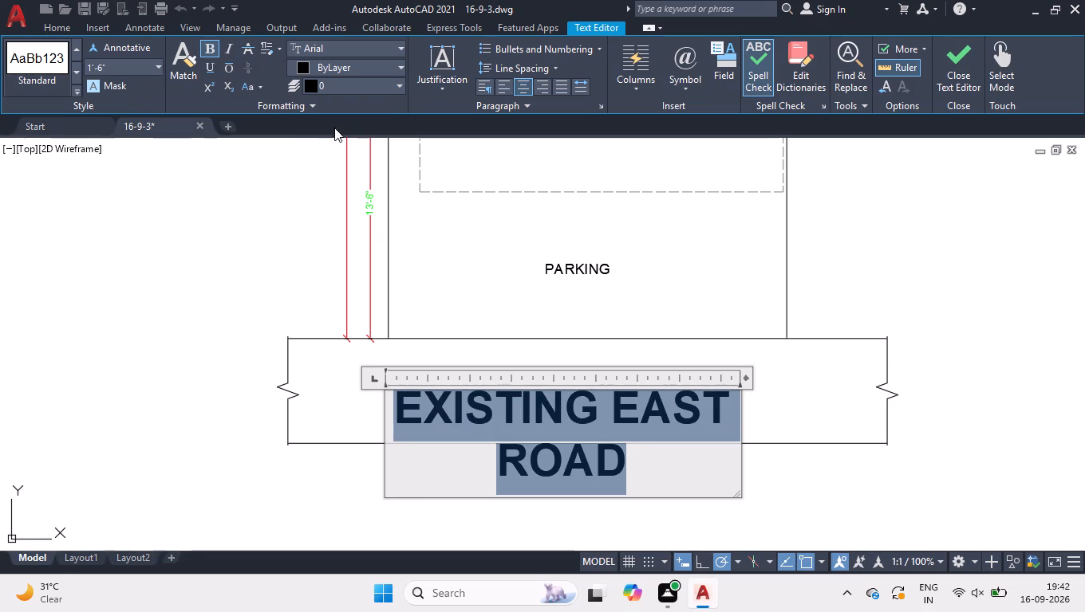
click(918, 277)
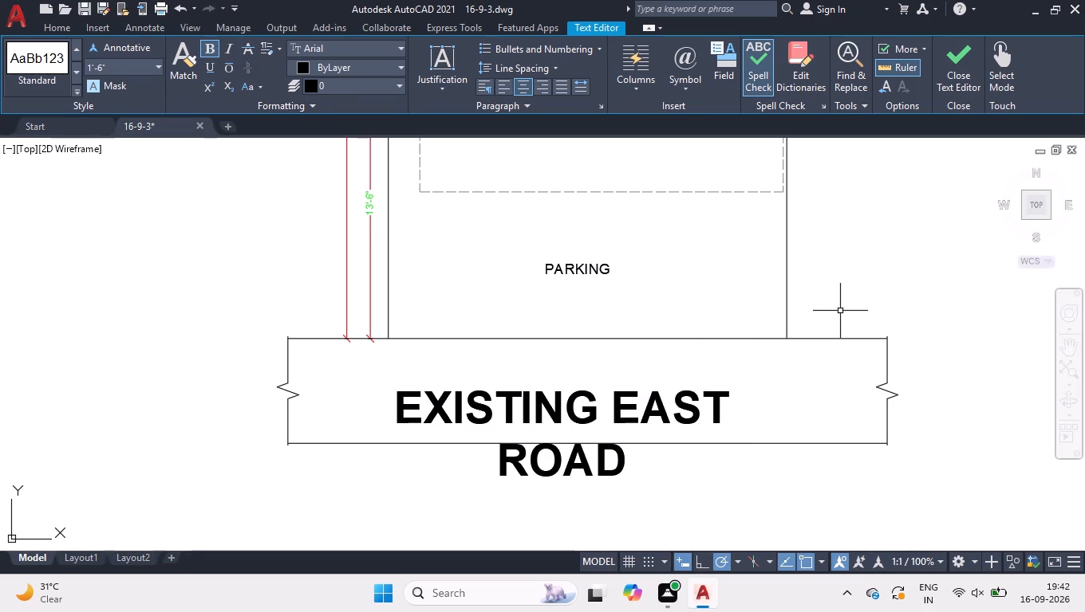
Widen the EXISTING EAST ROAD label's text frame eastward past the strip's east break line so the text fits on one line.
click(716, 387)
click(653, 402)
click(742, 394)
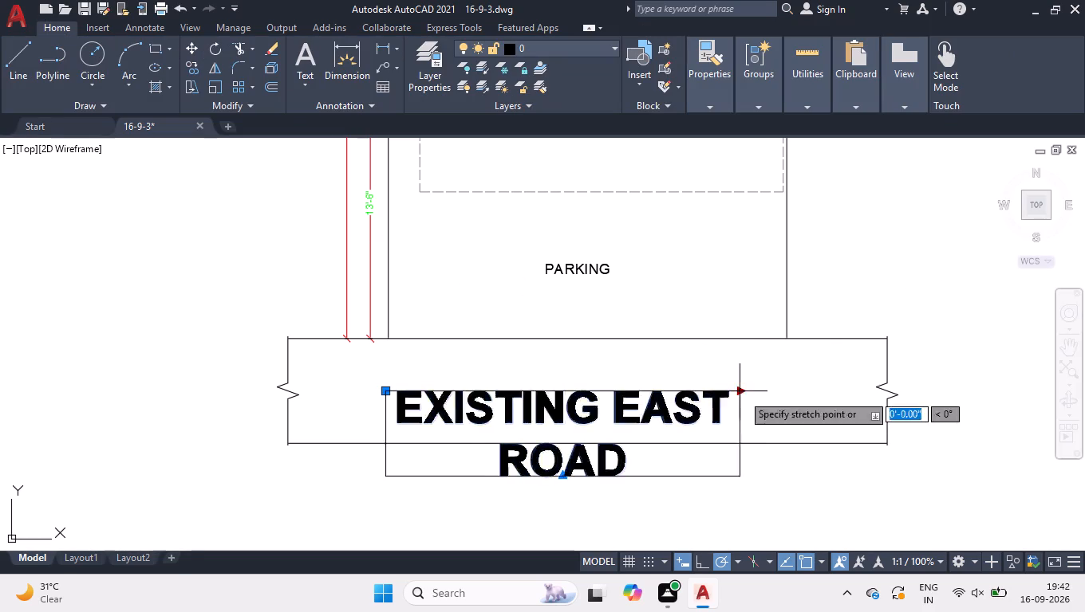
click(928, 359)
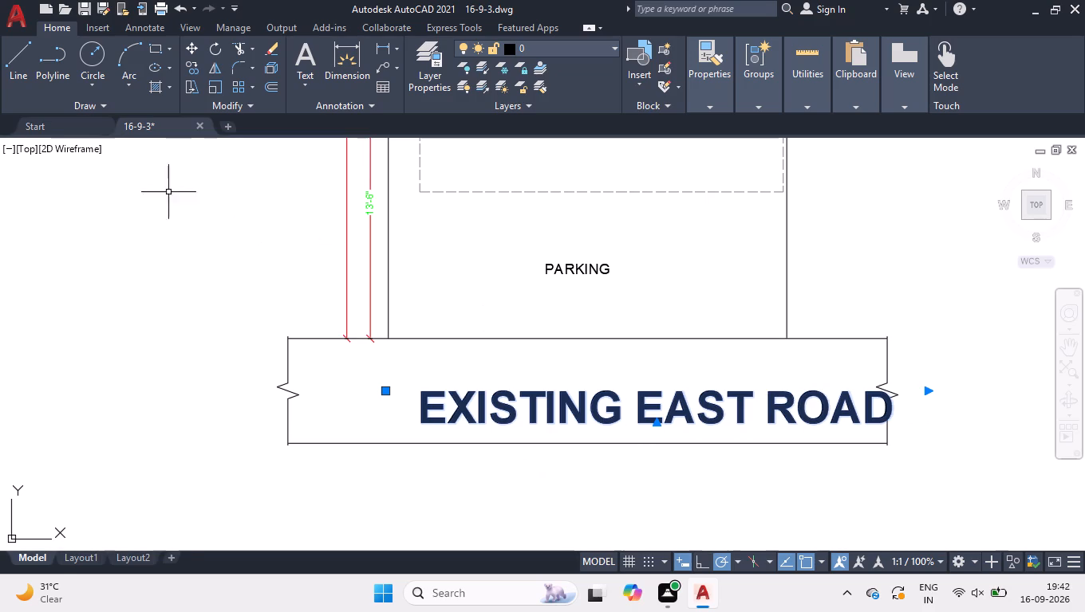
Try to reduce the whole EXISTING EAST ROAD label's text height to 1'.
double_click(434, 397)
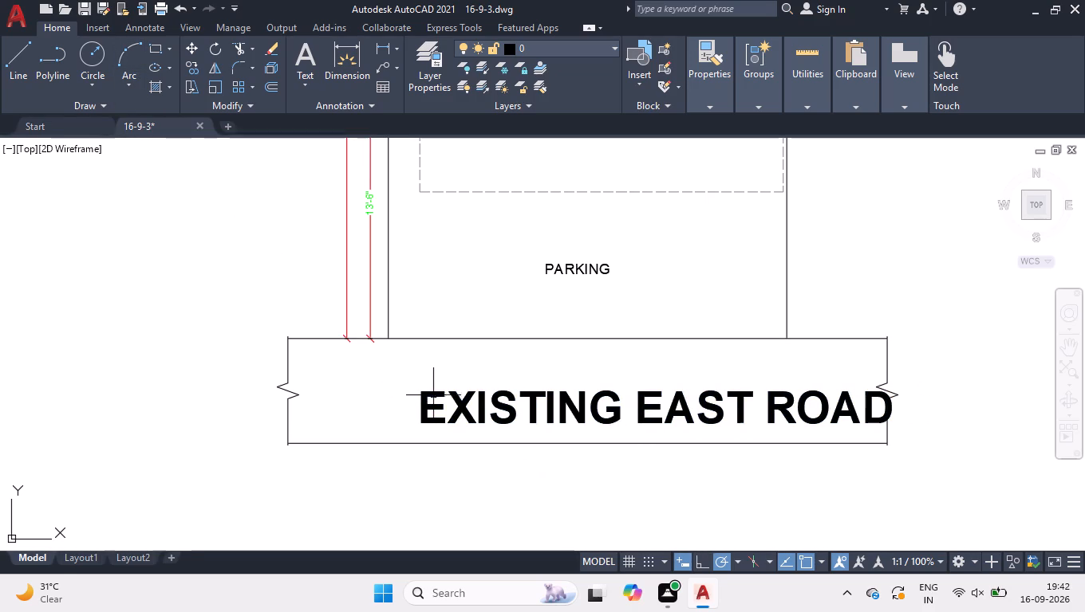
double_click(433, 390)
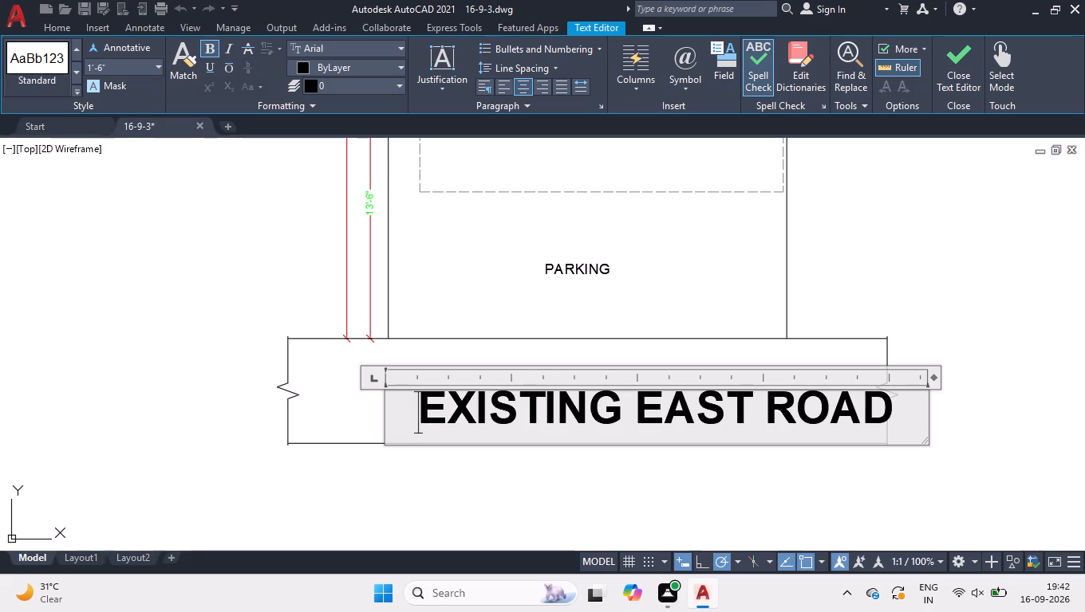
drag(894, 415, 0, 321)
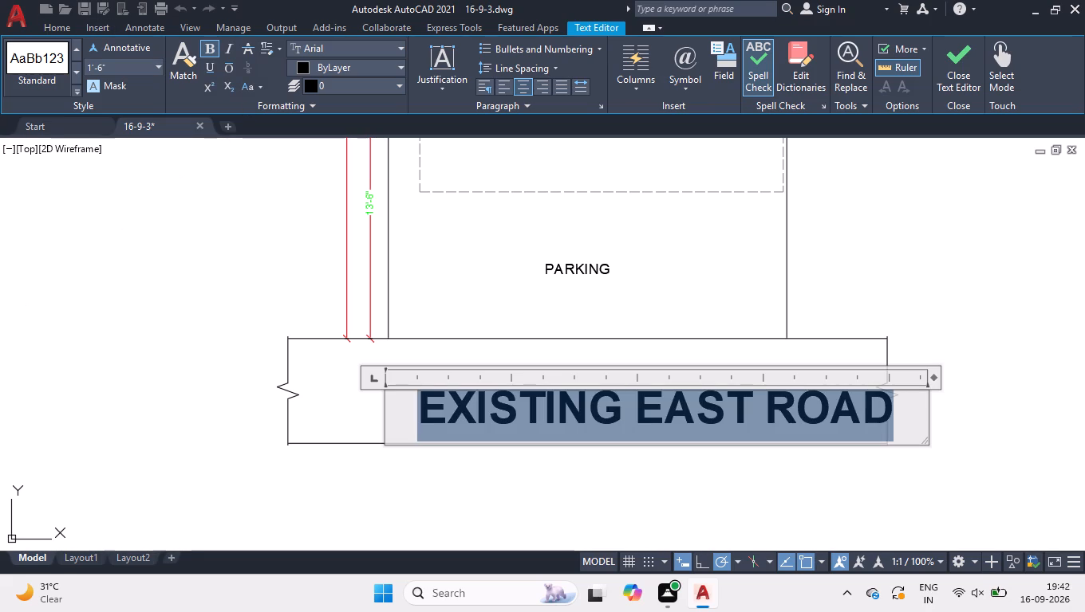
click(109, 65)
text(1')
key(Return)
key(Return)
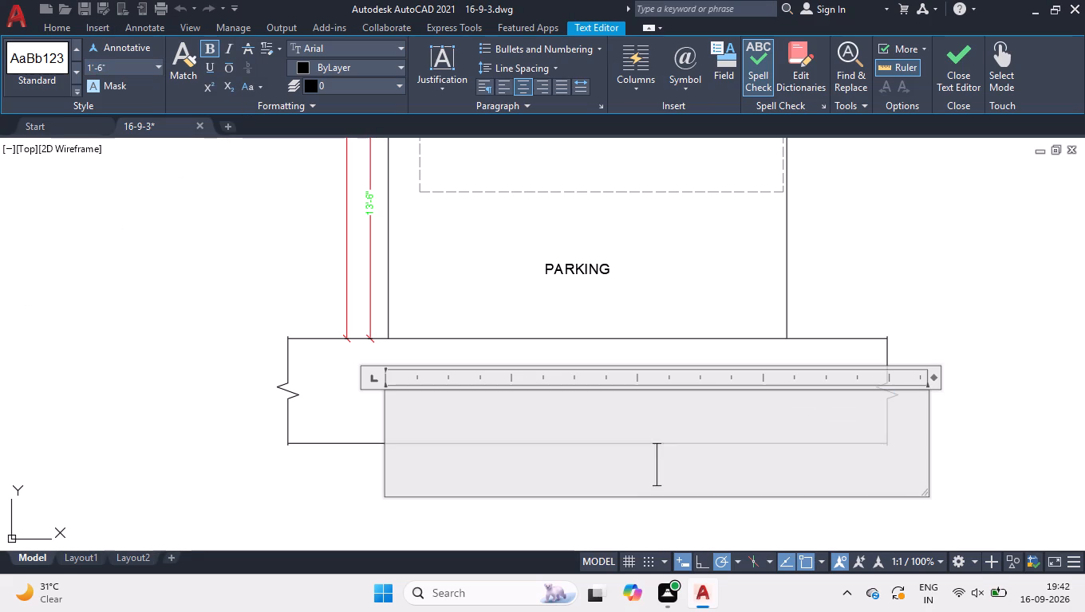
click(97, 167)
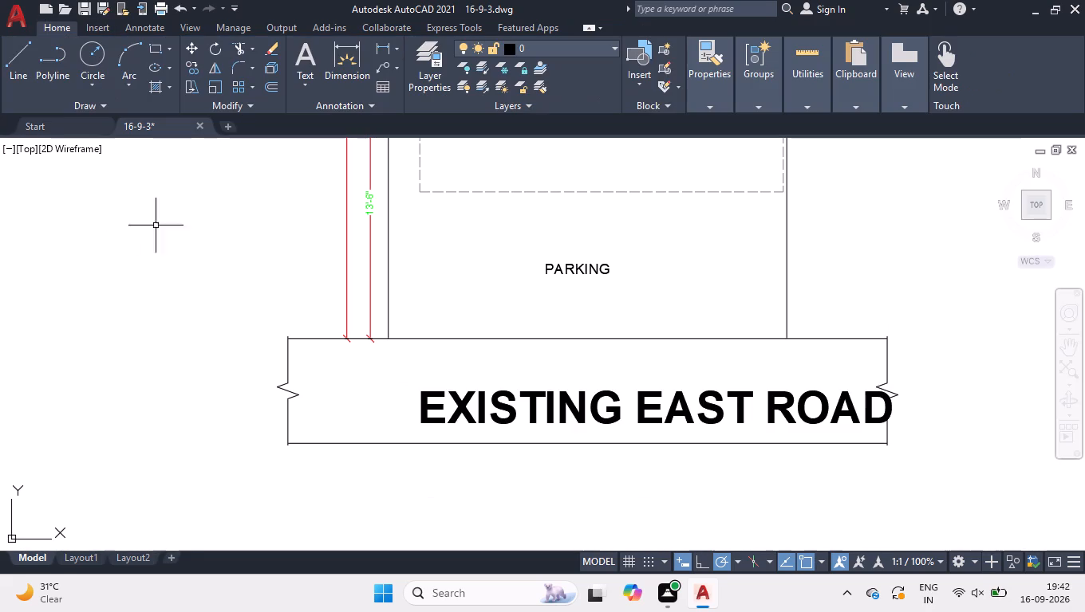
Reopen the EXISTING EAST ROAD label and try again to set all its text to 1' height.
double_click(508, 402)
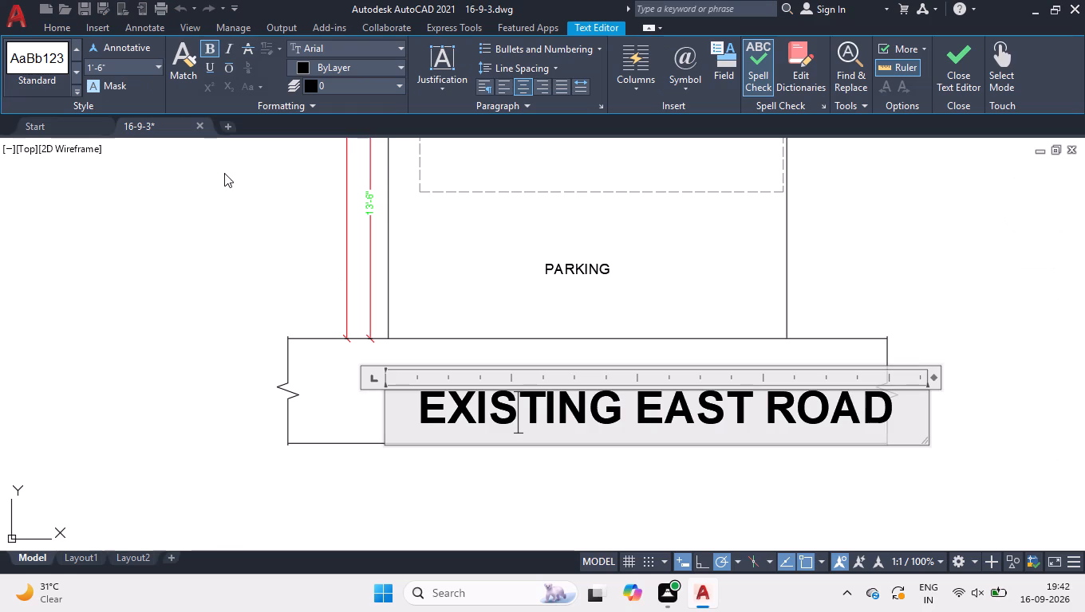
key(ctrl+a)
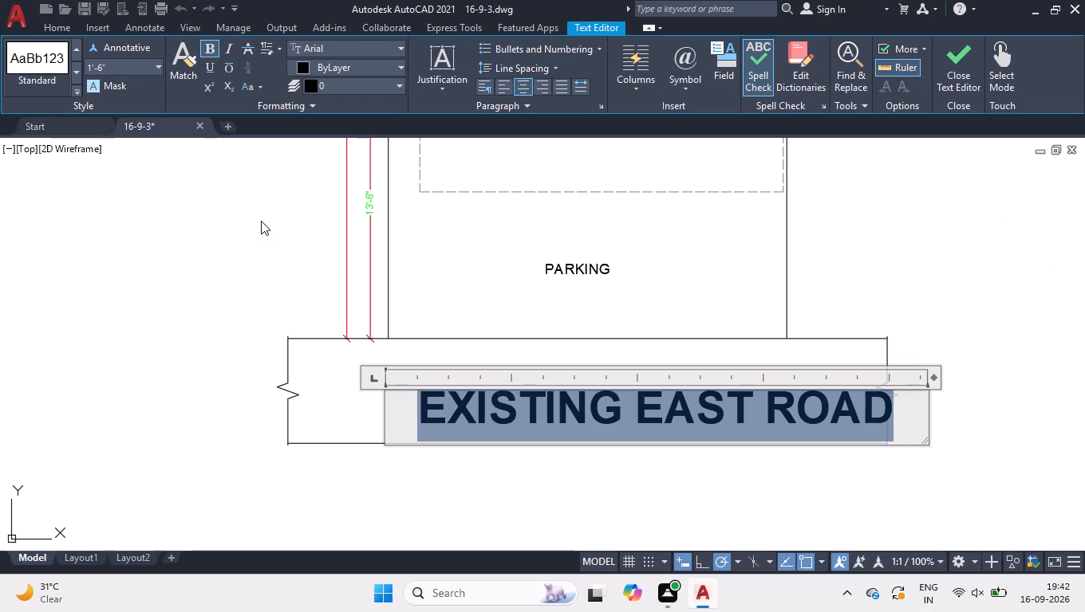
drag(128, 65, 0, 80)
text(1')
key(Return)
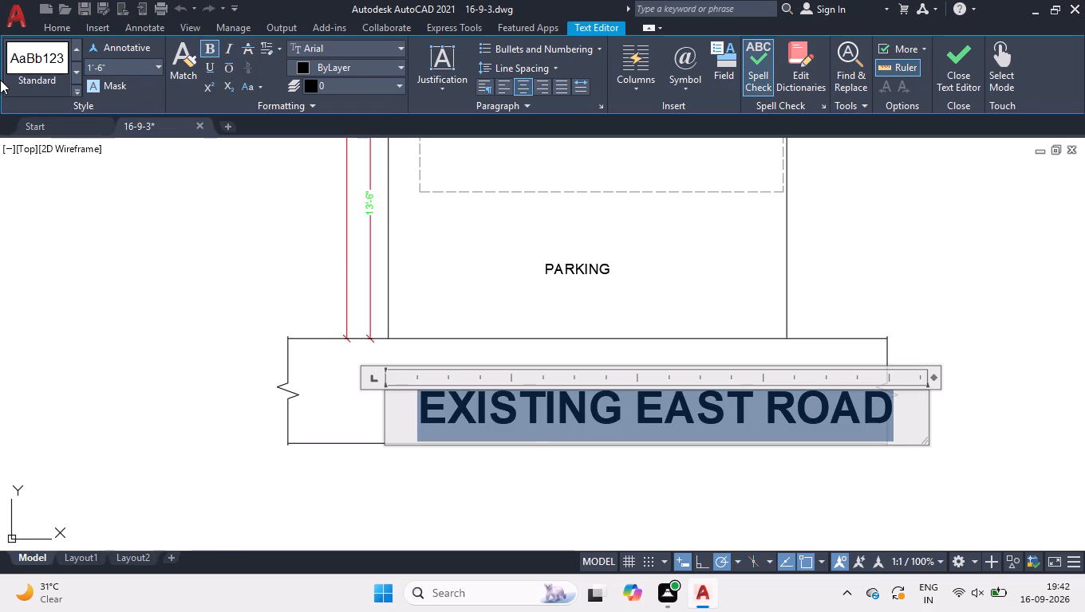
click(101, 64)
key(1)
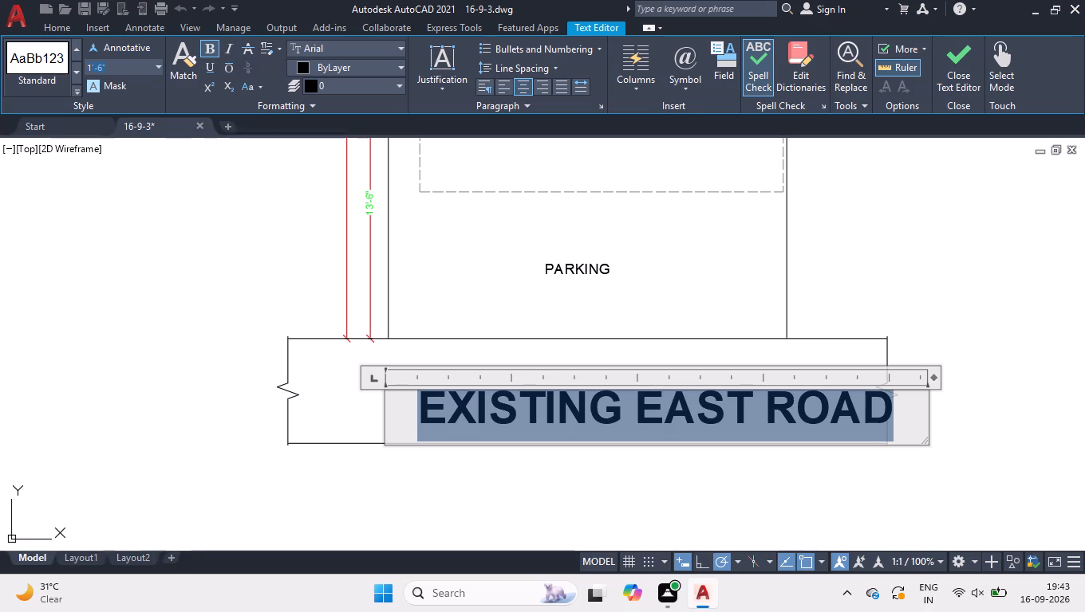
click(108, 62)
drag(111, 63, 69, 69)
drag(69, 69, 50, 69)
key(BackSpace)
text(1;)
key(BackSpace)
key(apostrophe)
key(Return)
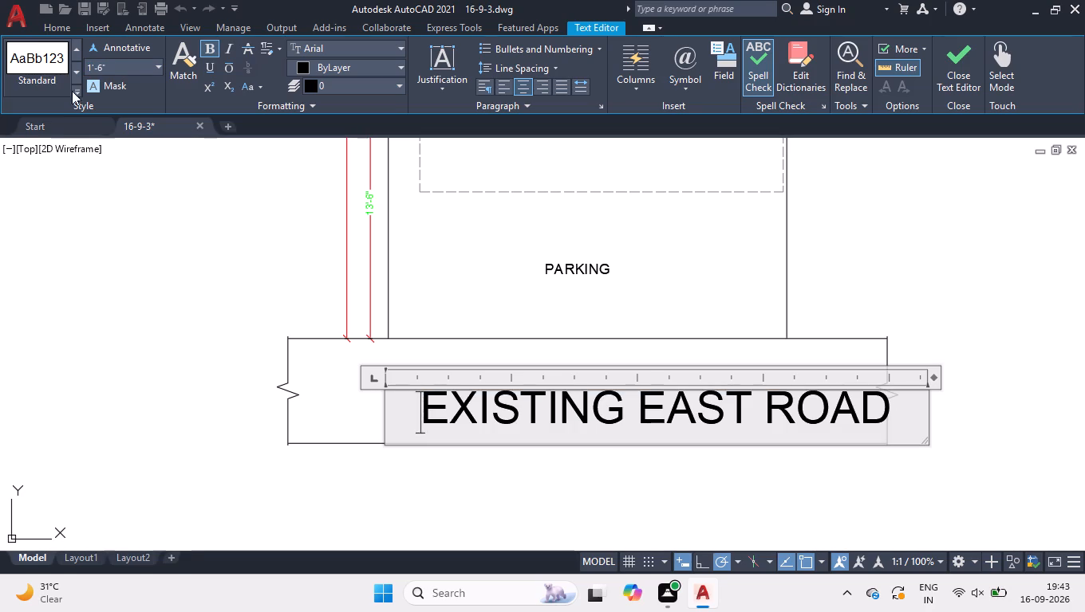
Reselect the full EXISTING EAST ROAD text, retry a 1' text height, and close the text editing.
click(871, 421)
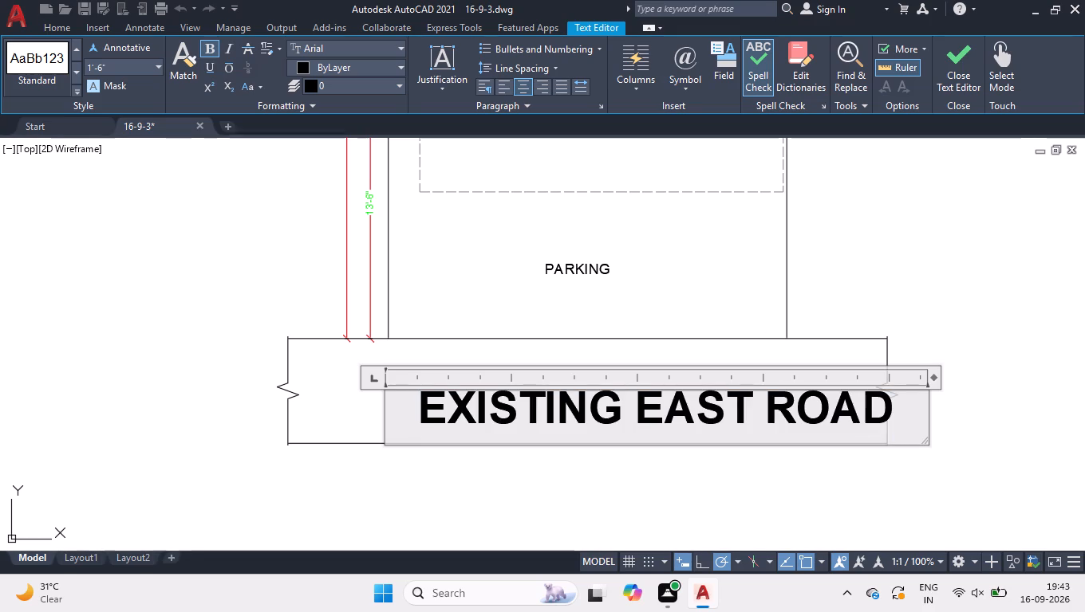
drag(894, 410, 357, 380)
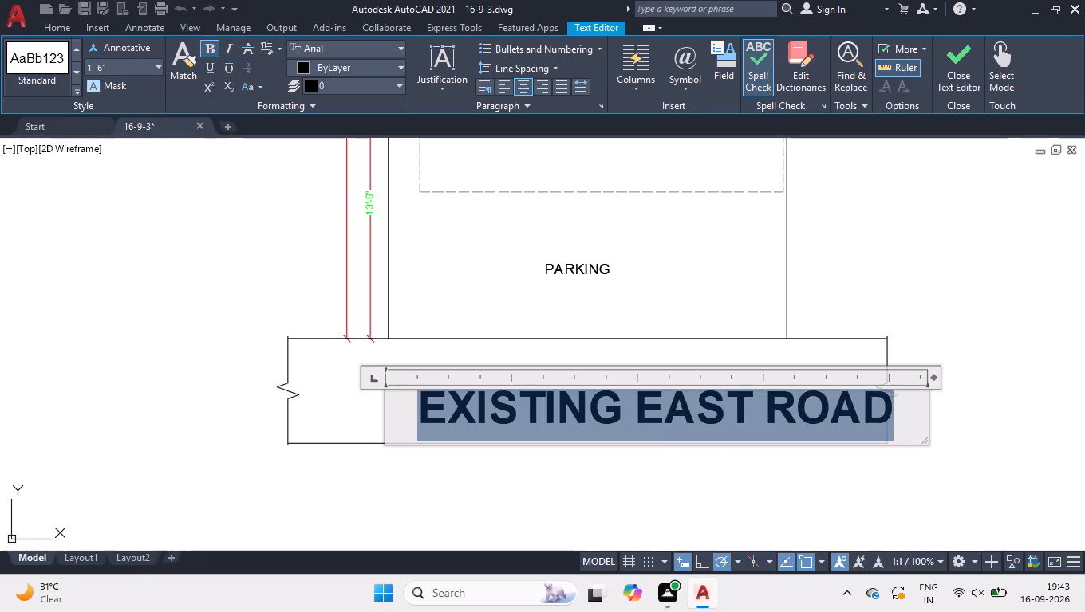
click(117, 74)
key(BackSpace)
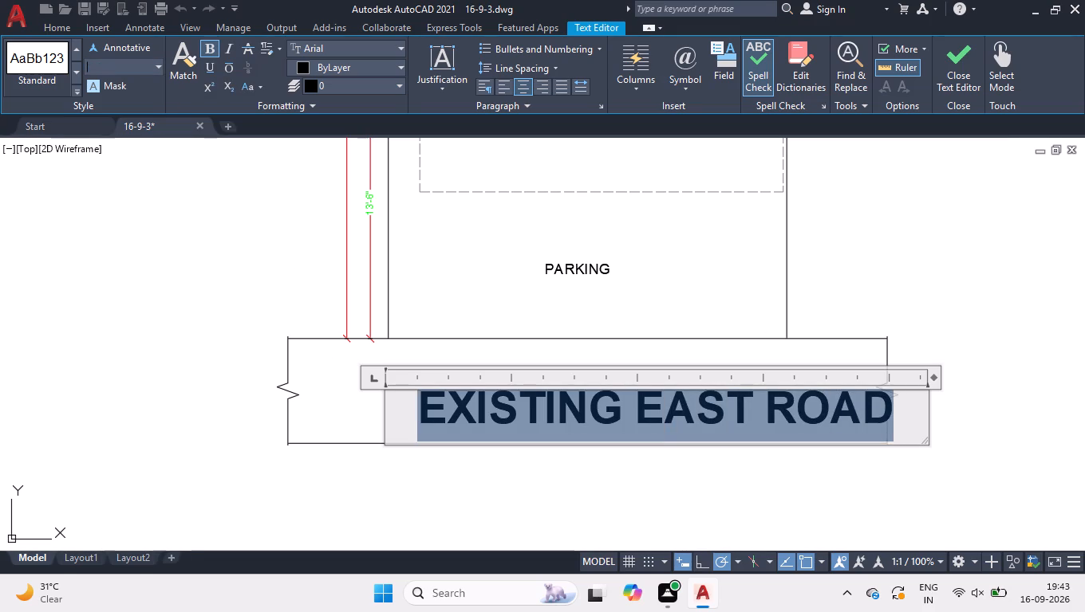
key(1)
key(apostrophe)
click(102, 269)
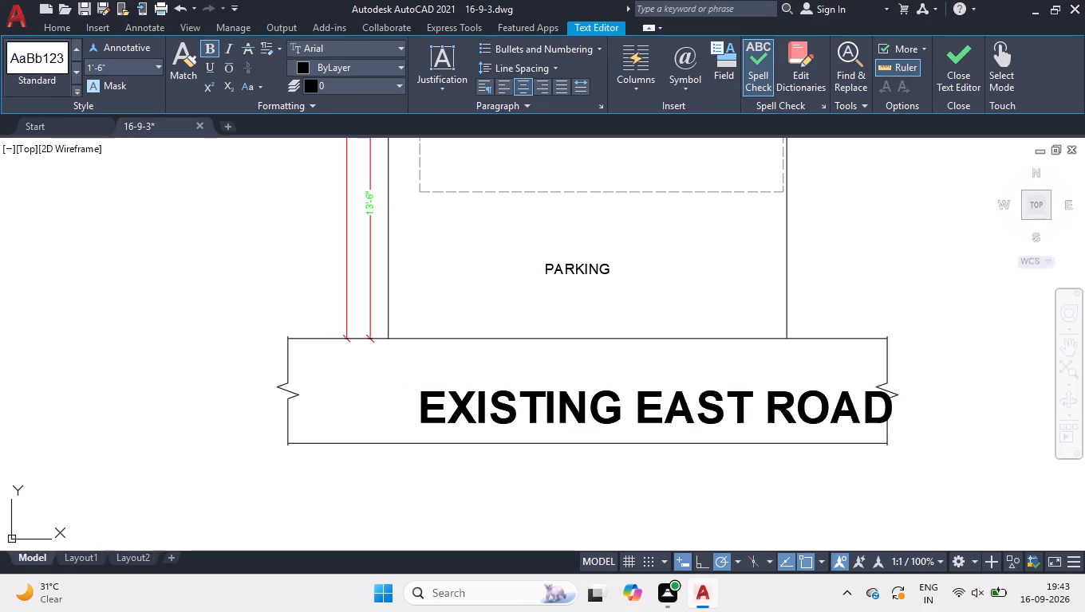
Delete the oversized EXISTING EAST ROAD label from the road strip.
click(487, 420)
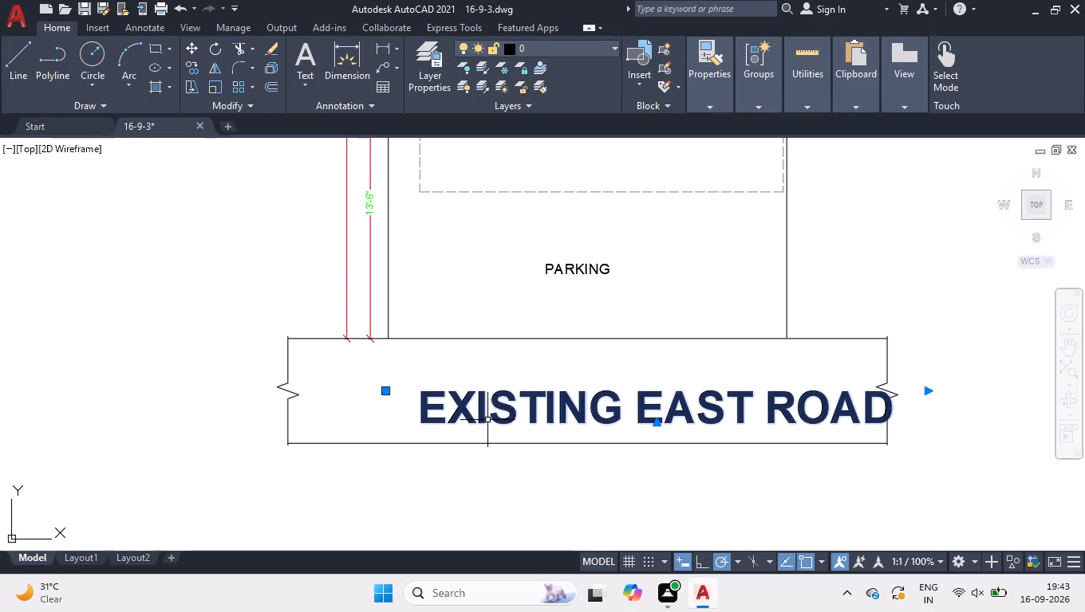
key(Delete)
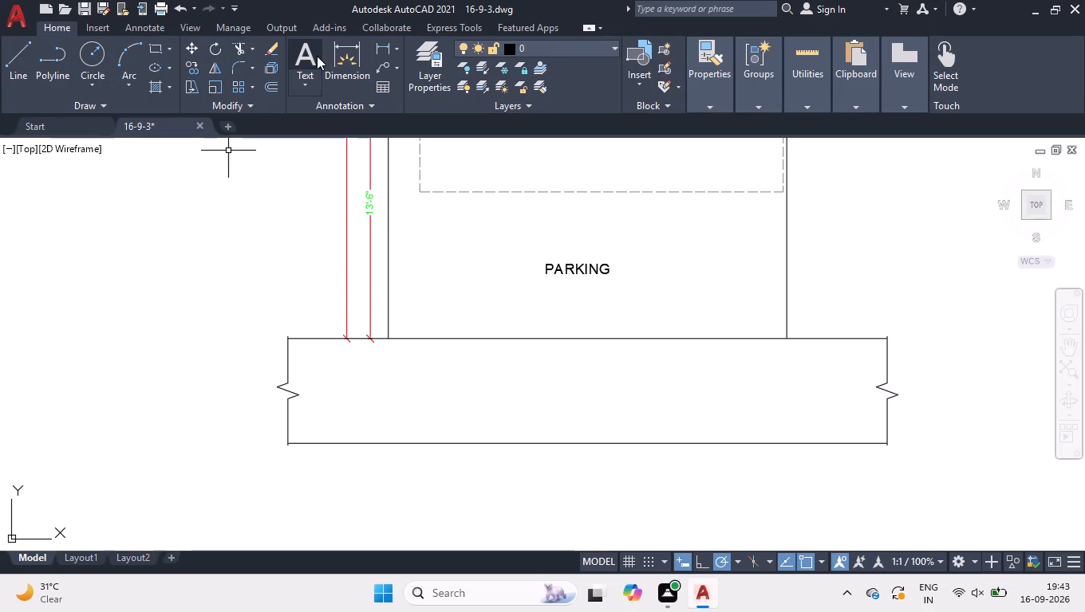
Add multiline text EXISTING EAST ROAD at 1'-6" height in a frame about 19' wide inside the road strip.
click(317, 55)
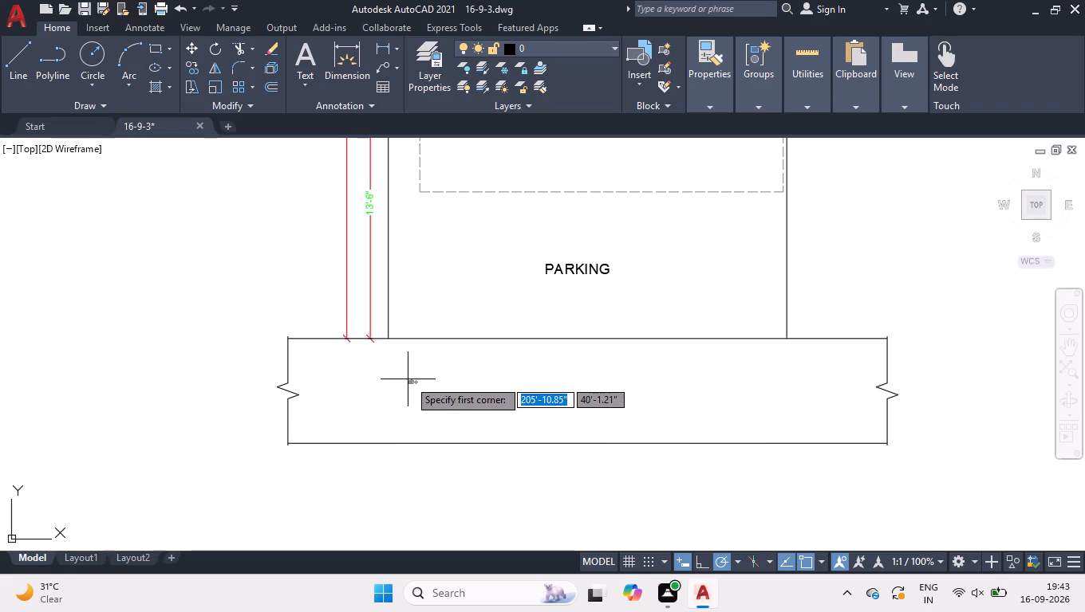
click(385, 373)
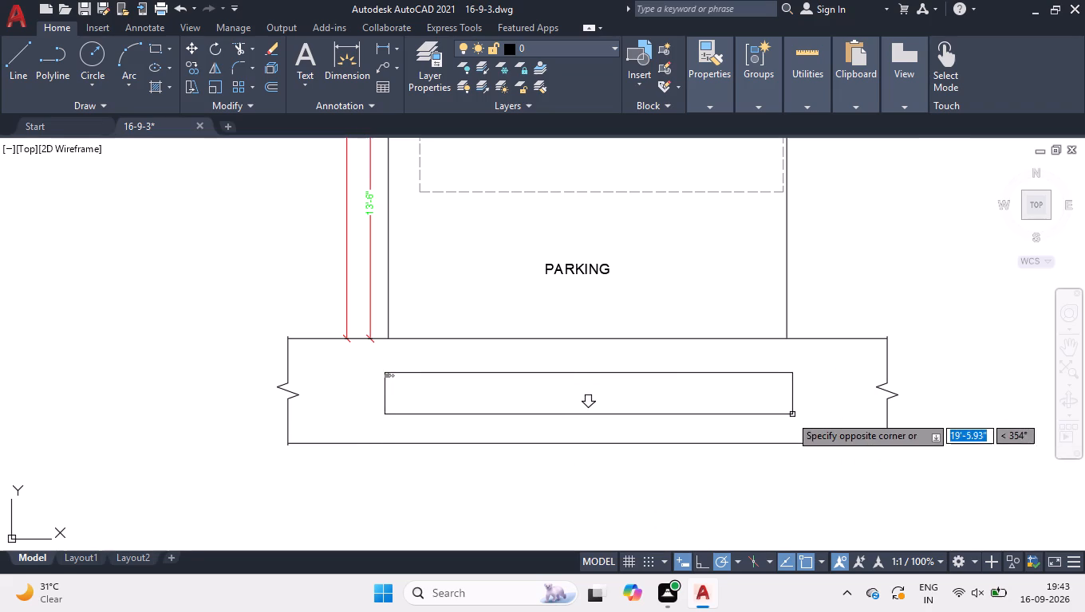
click(787, 411)
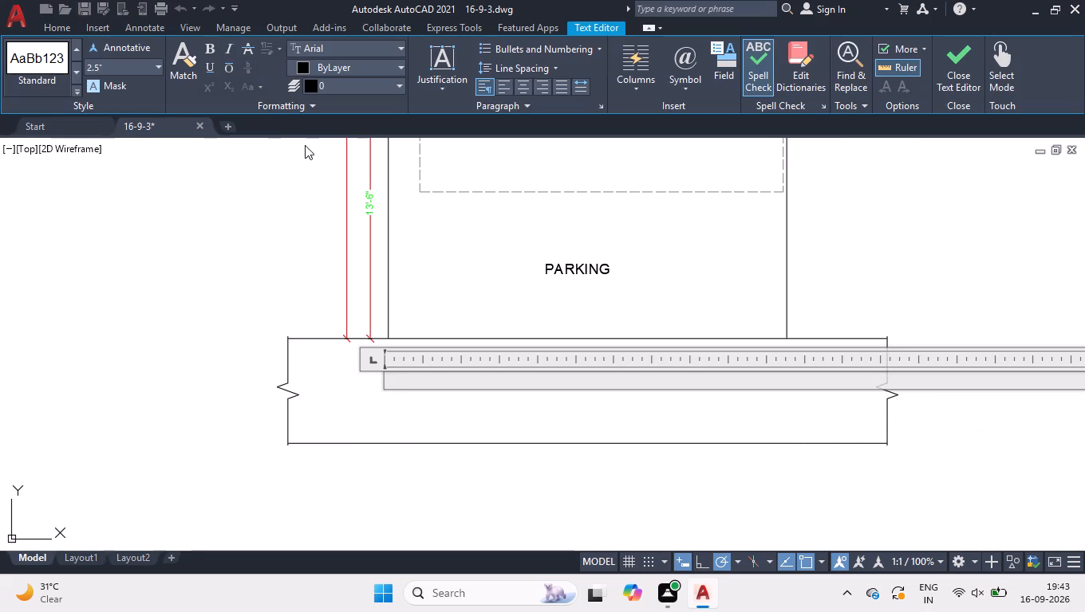
click(120, 68)
text(1;')
key(BackSpace)
key(BackSpace)
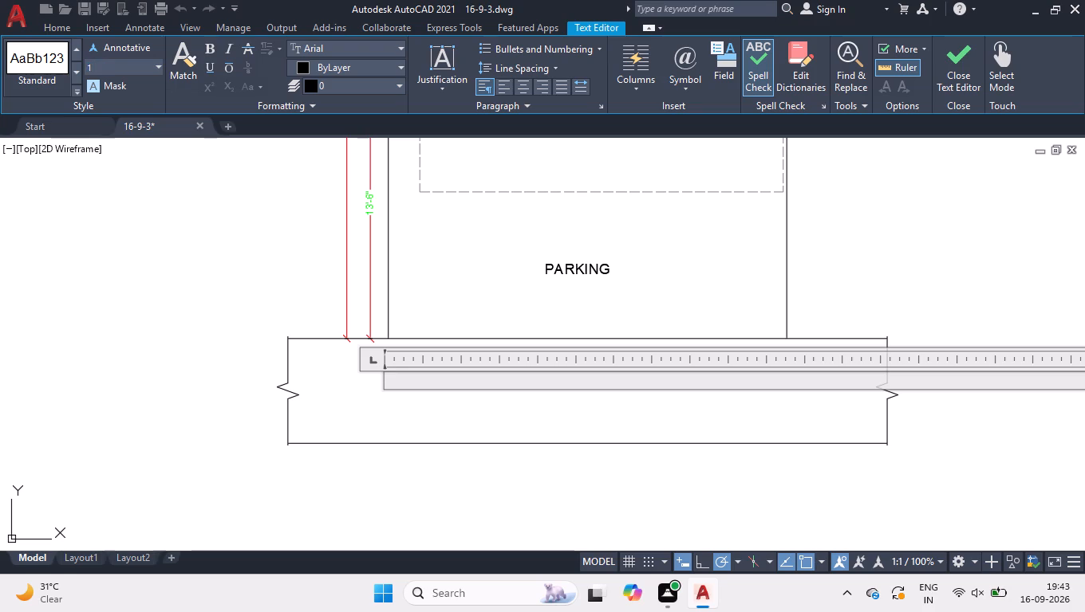
key(apostrophe)
key(Return)
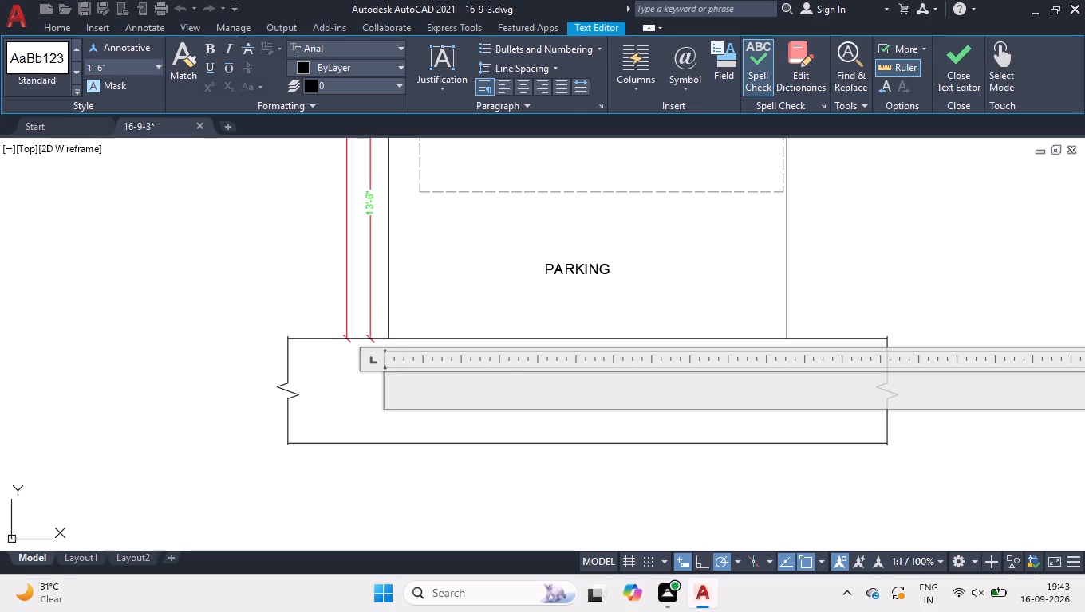
text(EXISTING EAST ROAD)
click(180, 352)
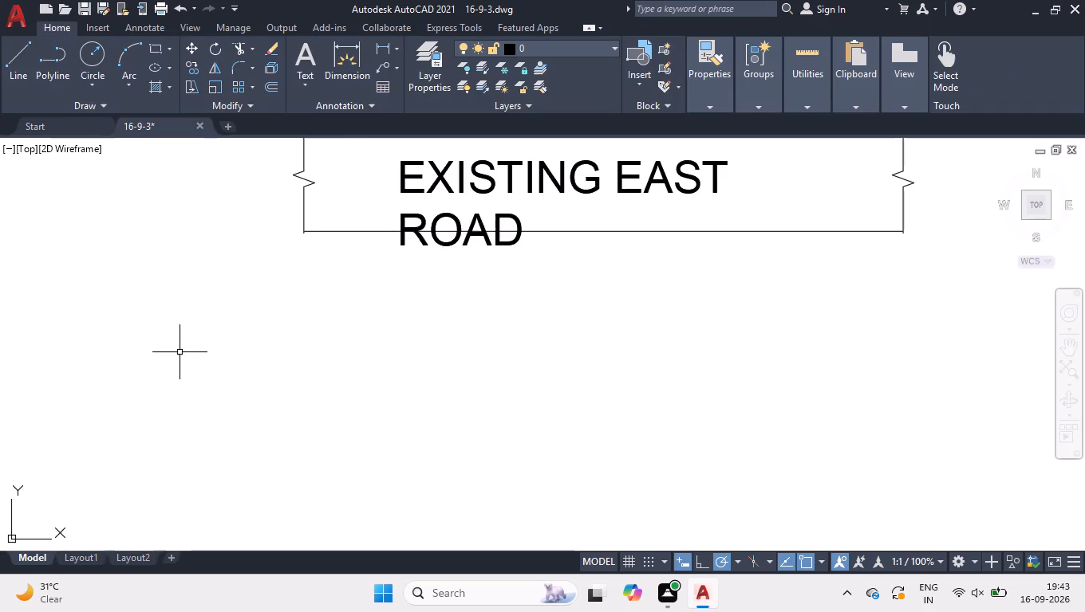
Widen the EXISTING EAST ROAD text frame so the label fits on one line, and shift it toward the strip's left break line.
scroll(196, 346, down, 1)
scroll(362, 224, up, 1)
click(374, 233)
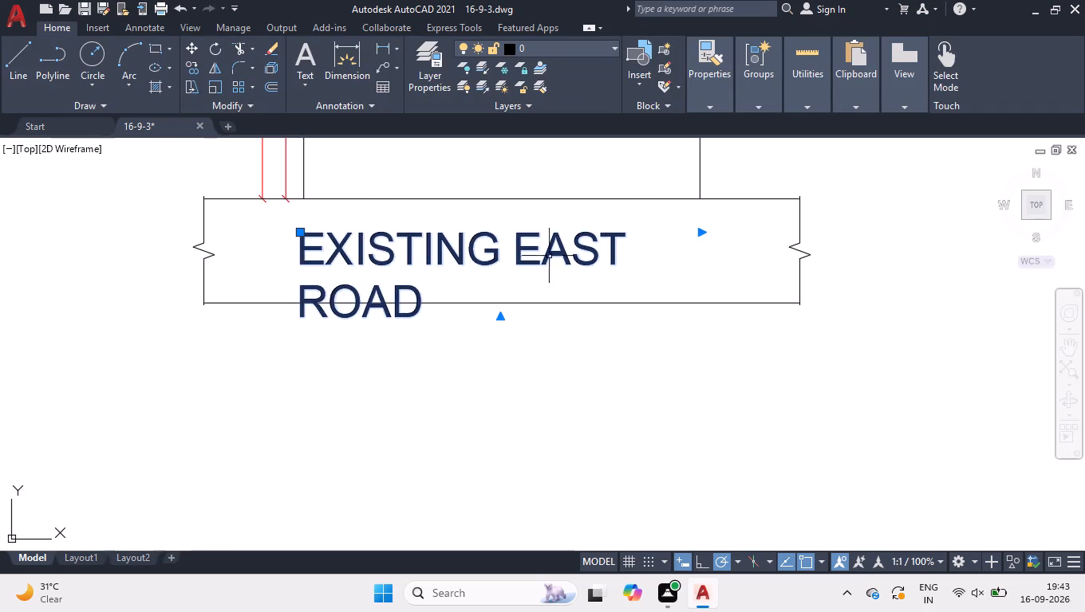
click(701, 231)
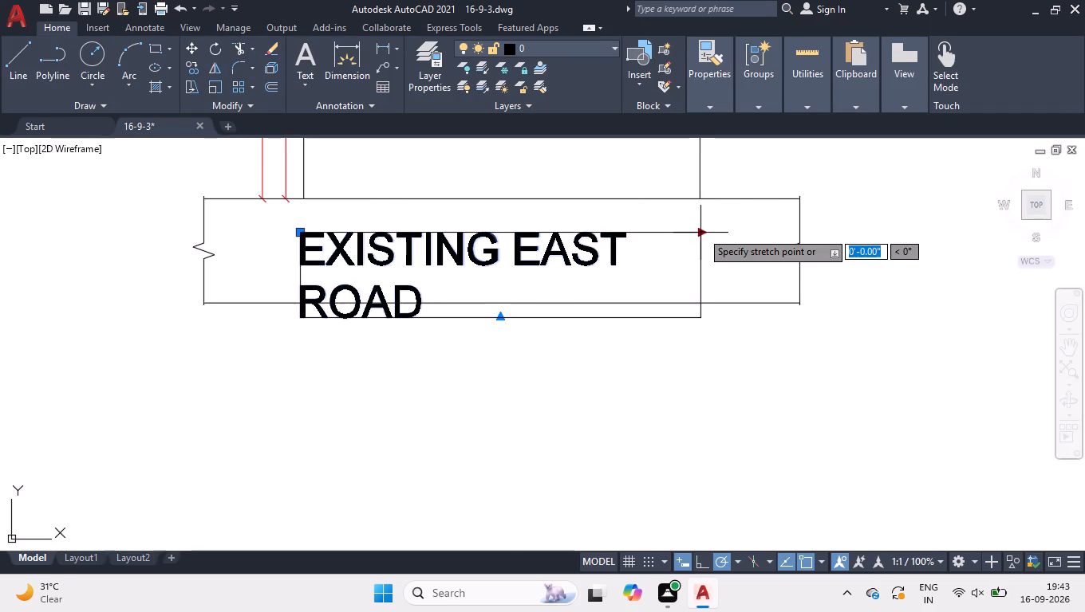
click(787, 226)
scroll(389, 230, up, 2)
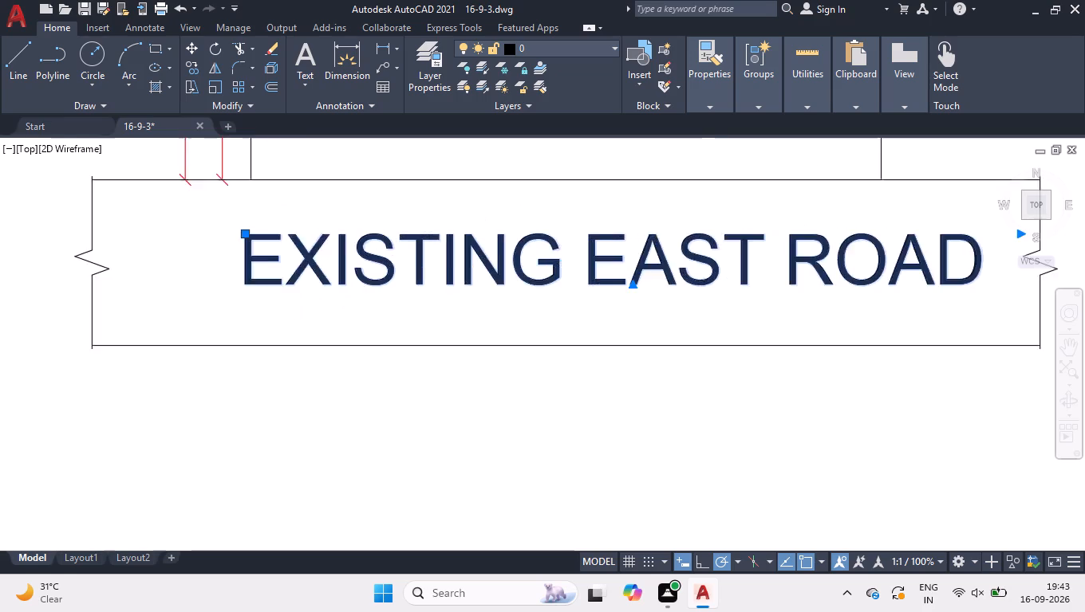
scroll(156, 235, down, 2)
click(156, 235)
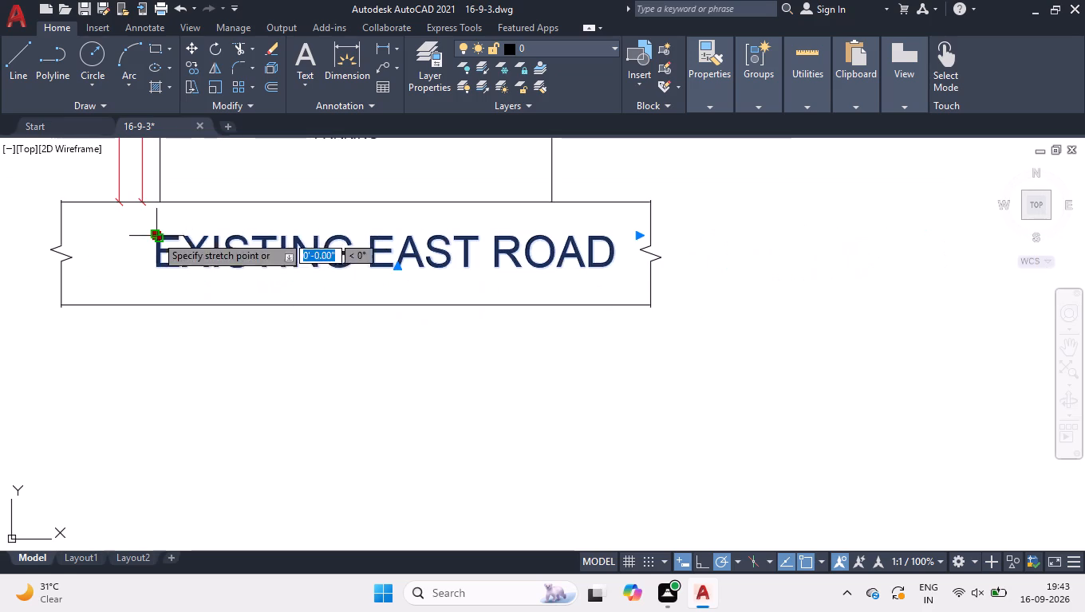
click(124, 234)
Try a 6" height on the full EXISTING EAST ROAD text, settle on 9", and close the text editing.
scroll(266, 266, down, 2)
scroll(137, 223, up, 2)
double_click(400, 304)
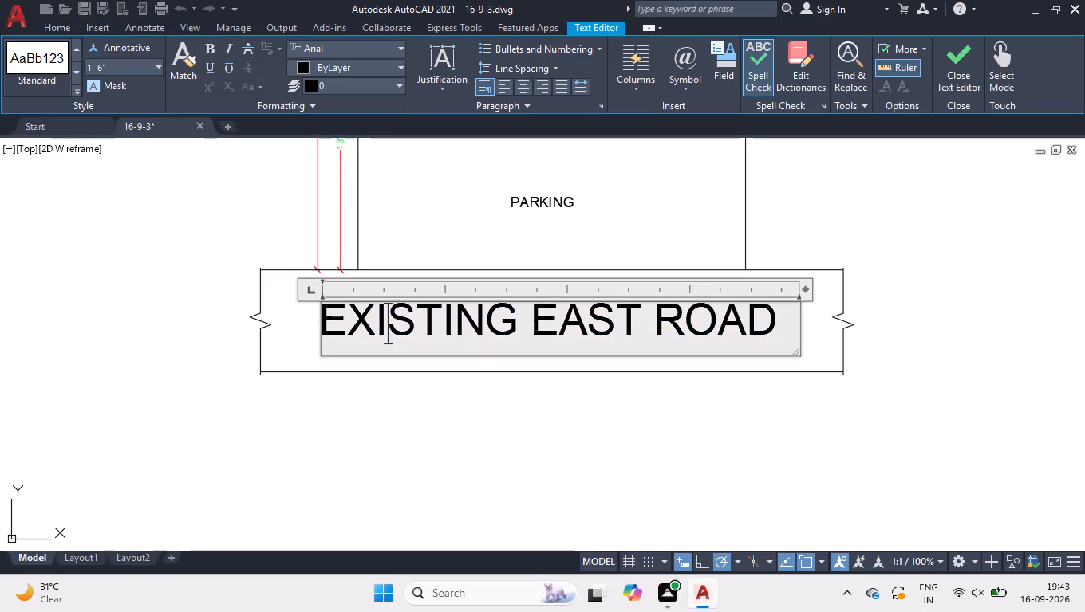
key(ctrl+a)
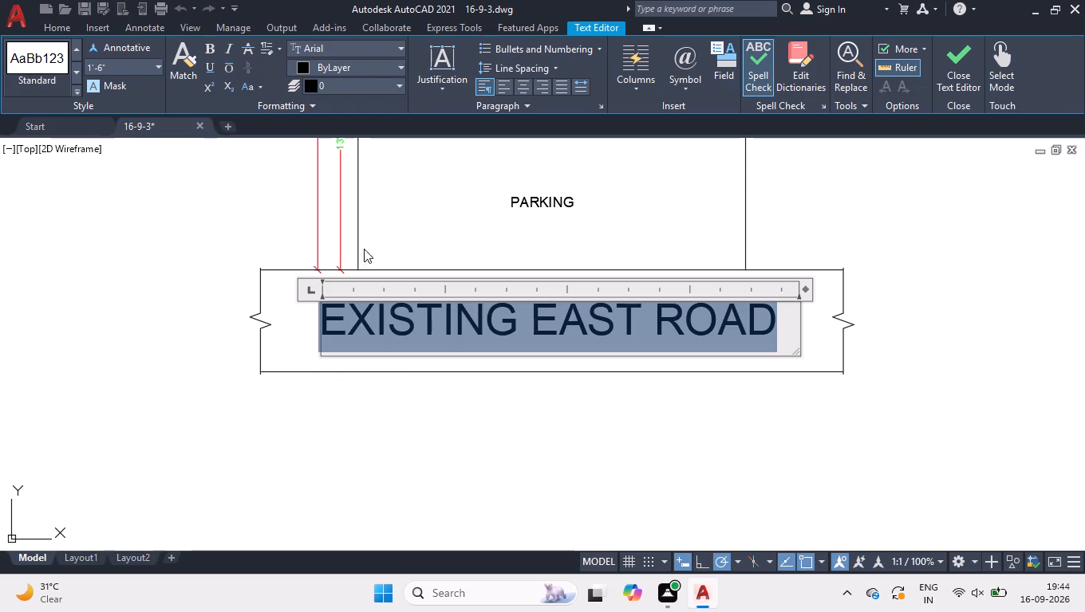
click(132, 71)
key(6)
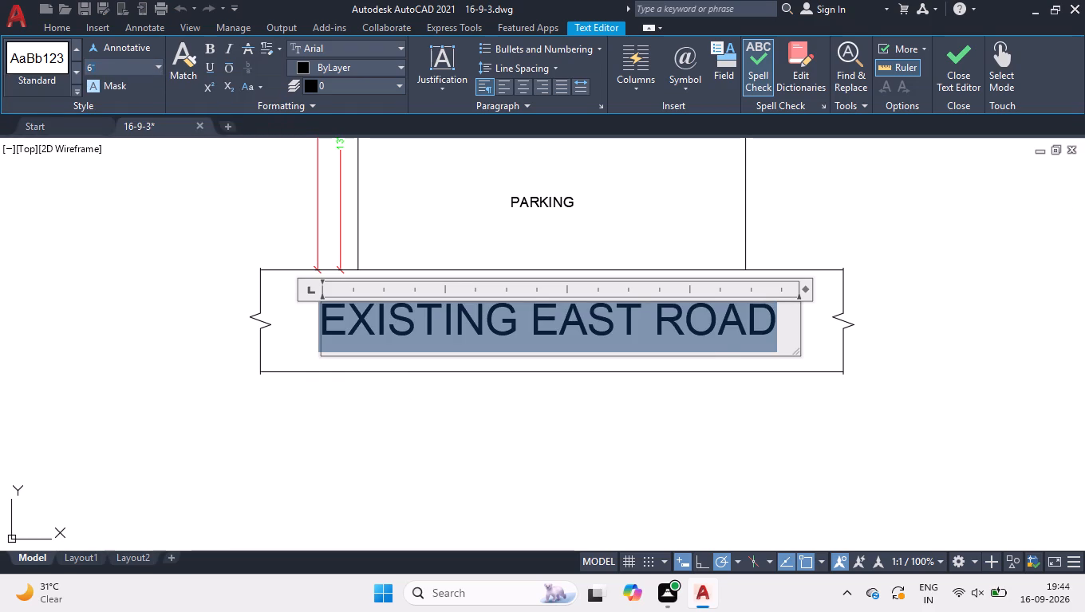
key(Return)
click(132, 71)
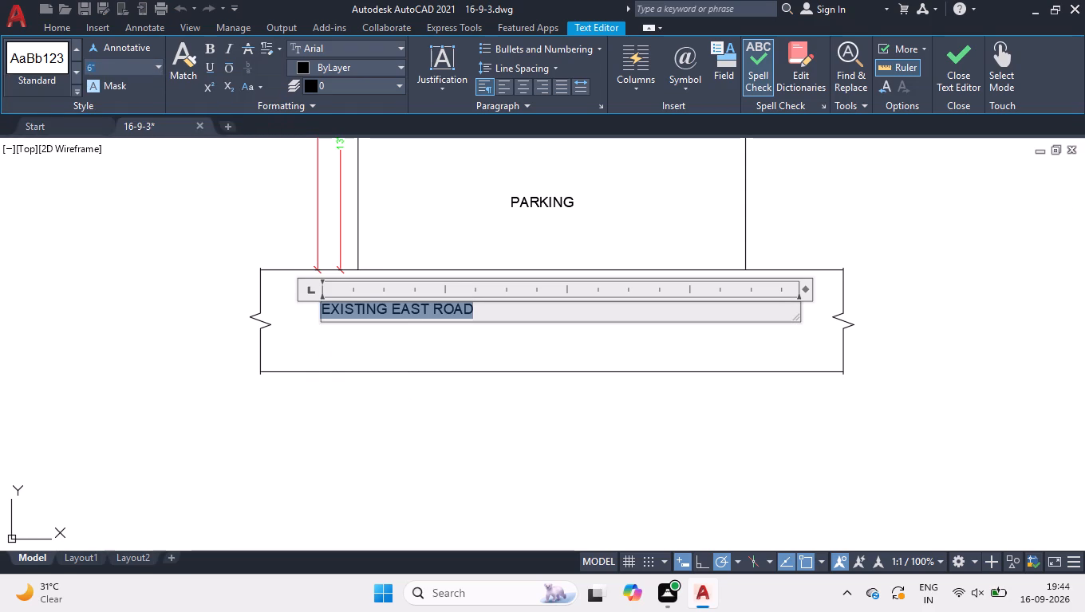
key(9)
key(Return)
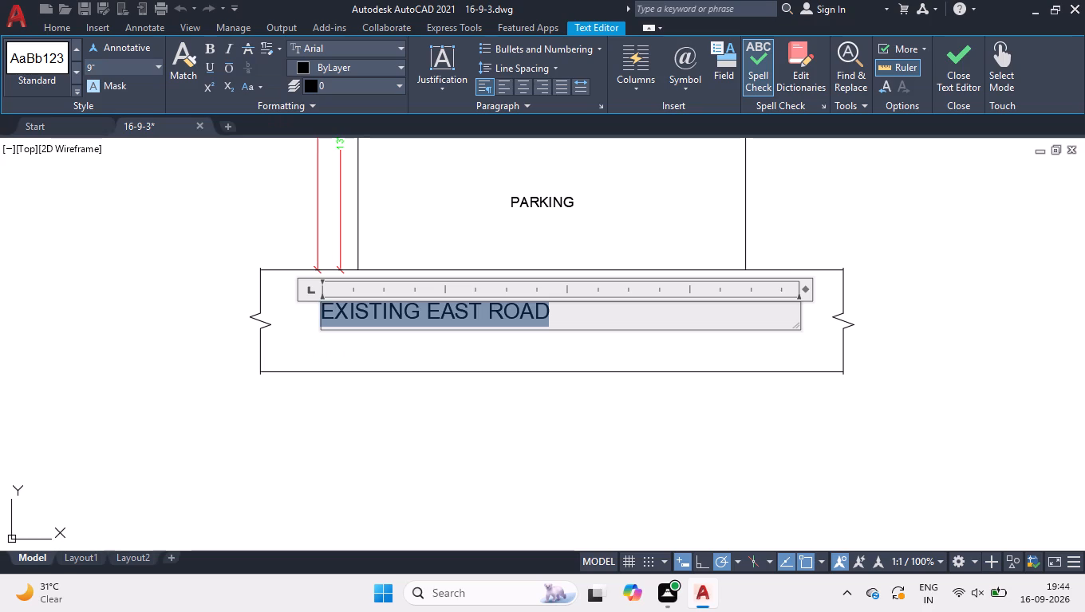
click(191, 296)
Narrow the EXISTING EAST ROAD text frame to just fit the wording and centre the label in the road strip.
click(349, 313)
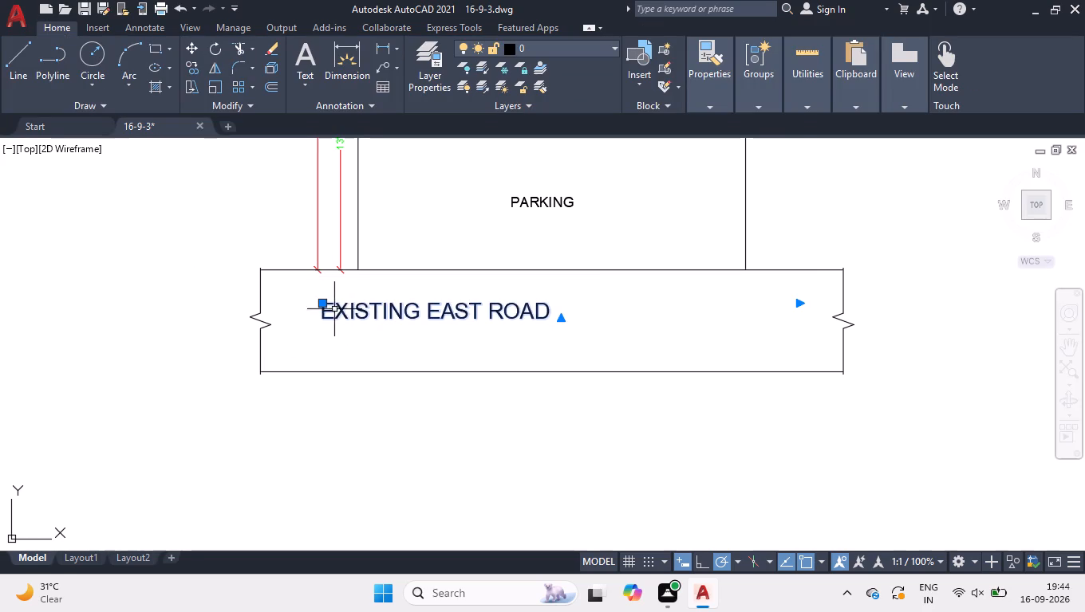
click(318, 299)
click(342, 312)
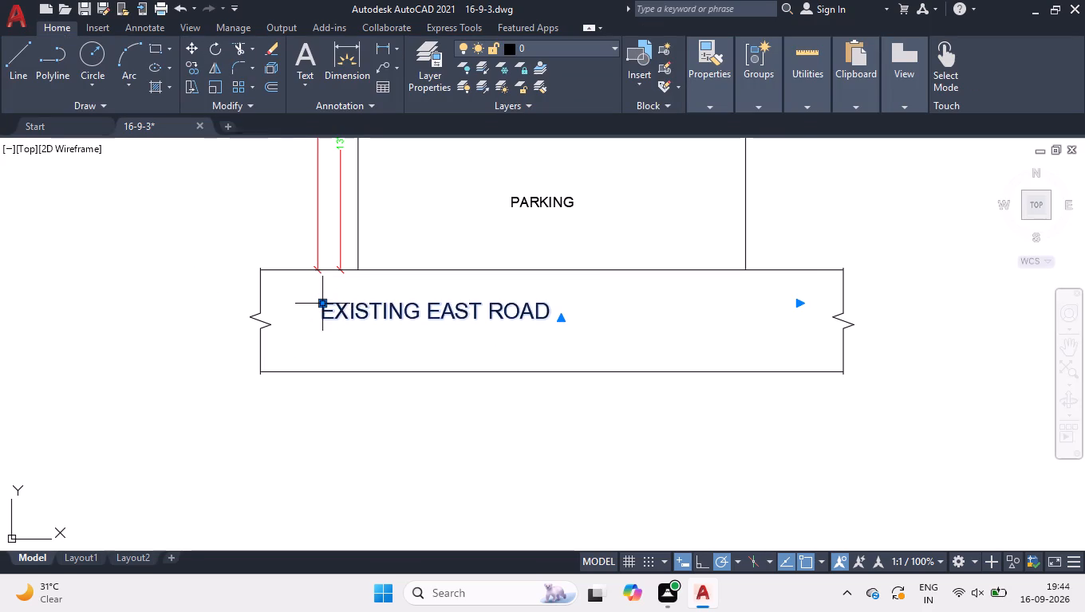
click(319, 305)
click(366, 316)
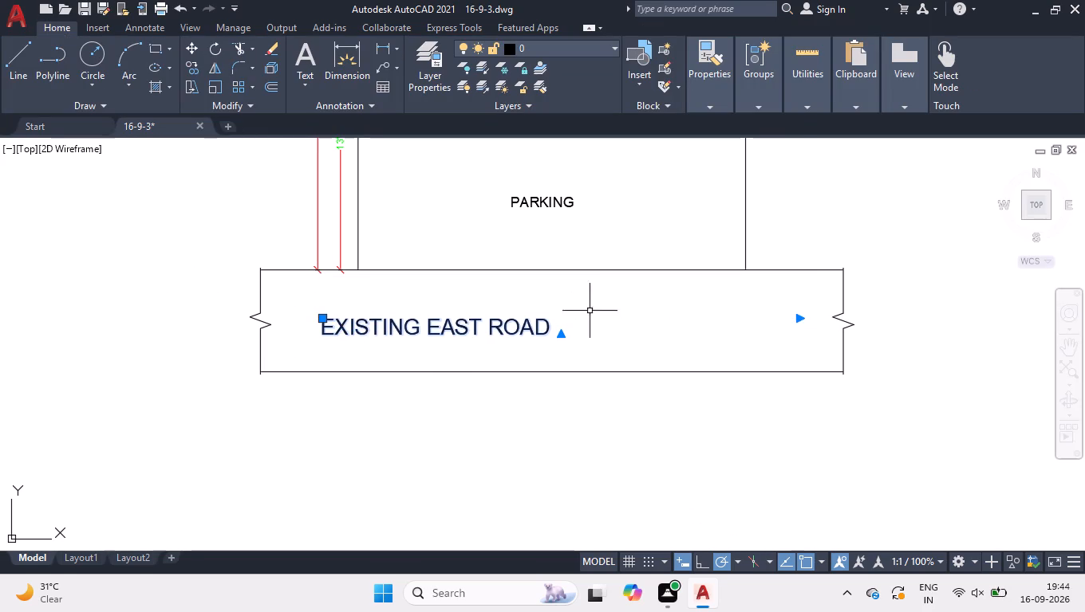
click(800, 320)
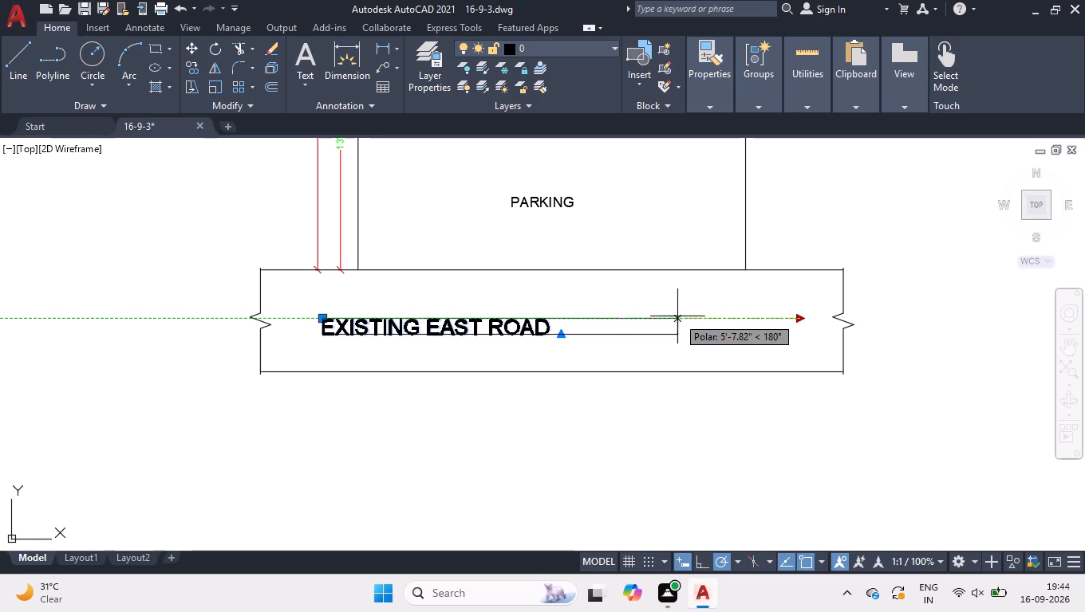
click(566, 316)
click(324, 317)
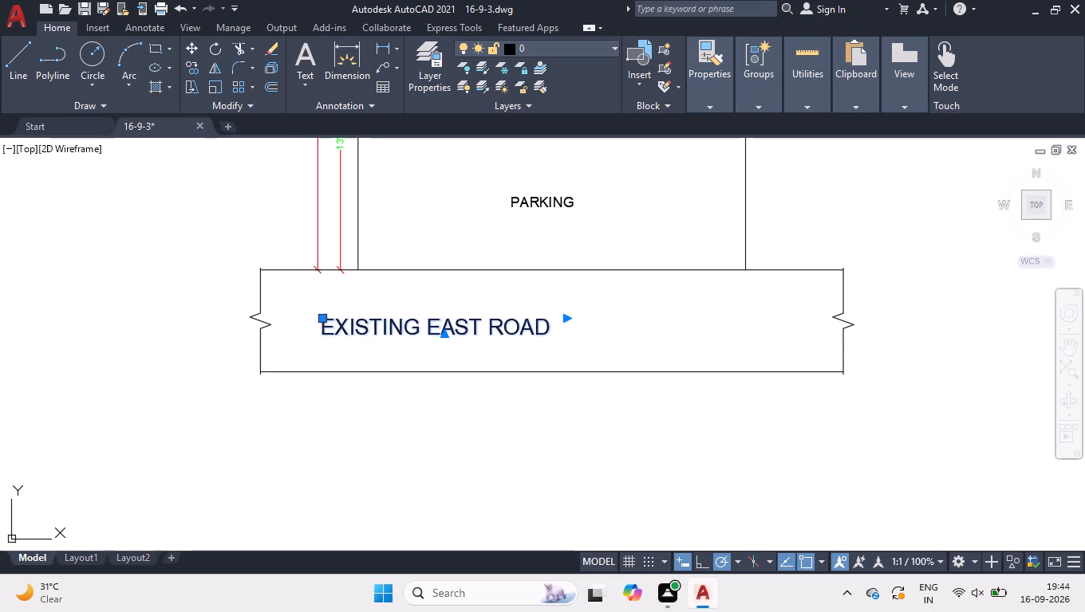
click(428, 312)
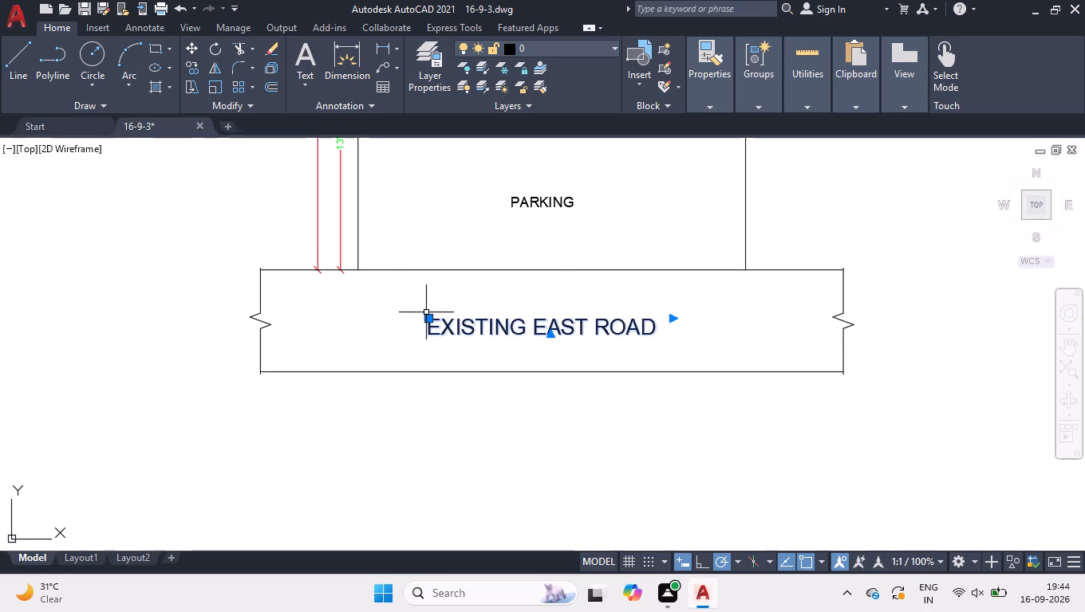
Load the PHANTOM2 linetype from acadiso.lin into the drawing and close the Linetype Manager.
text(LT)
key(Return)
click(668, 157)
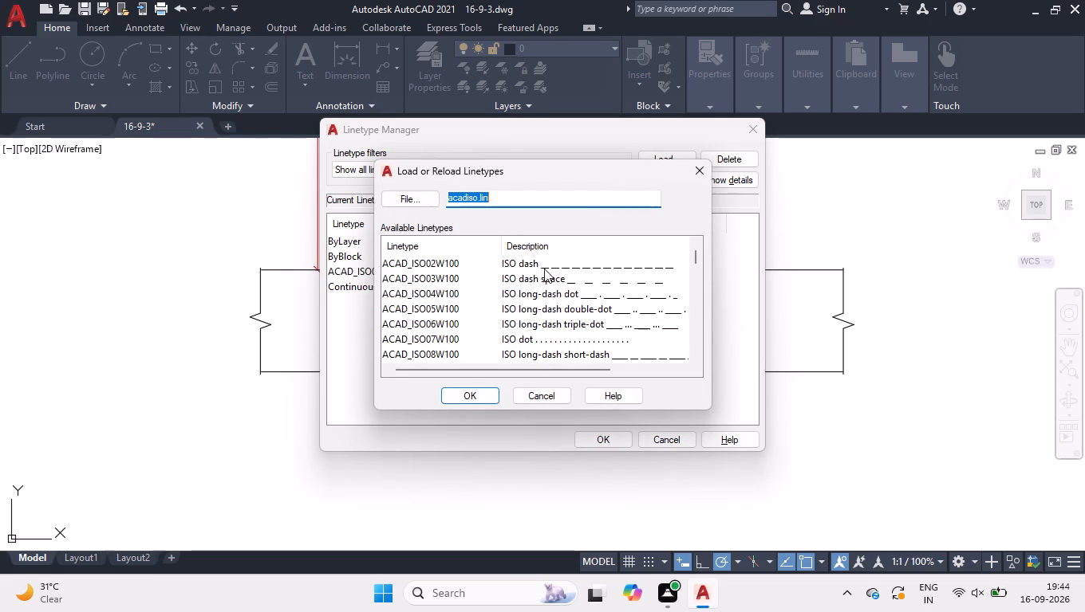
scroll(586, 255, down, 1)
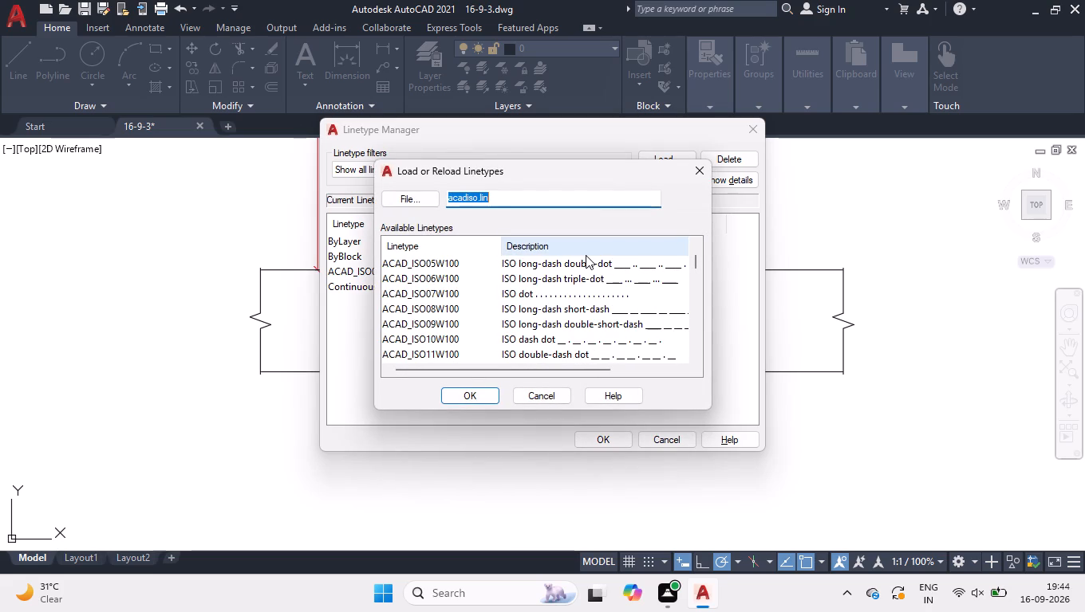
scroll(586, 255, down, 1)
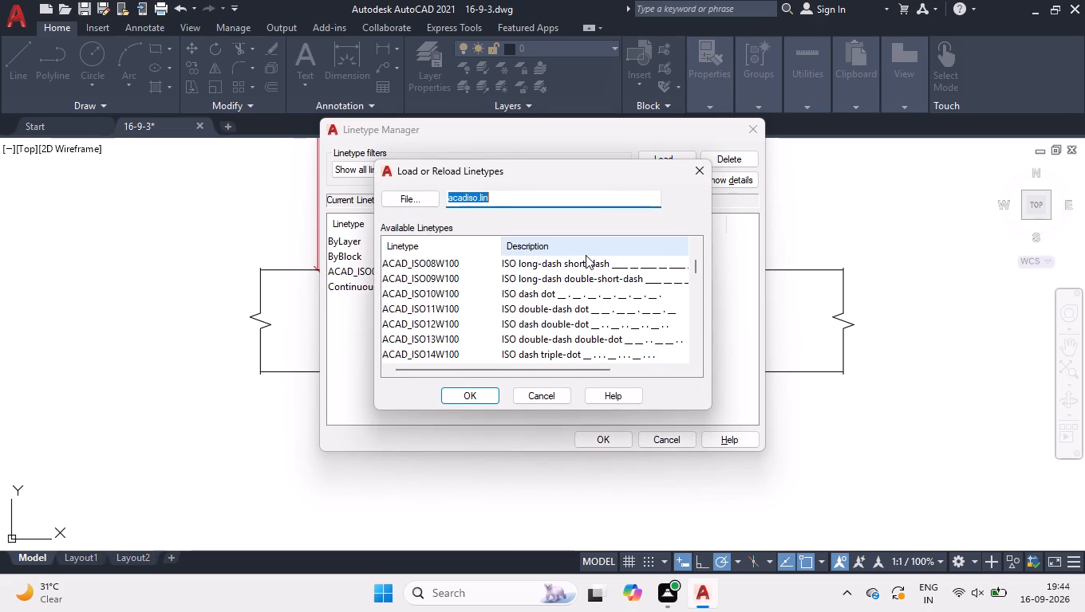
scroll(586, 255, down, 1)
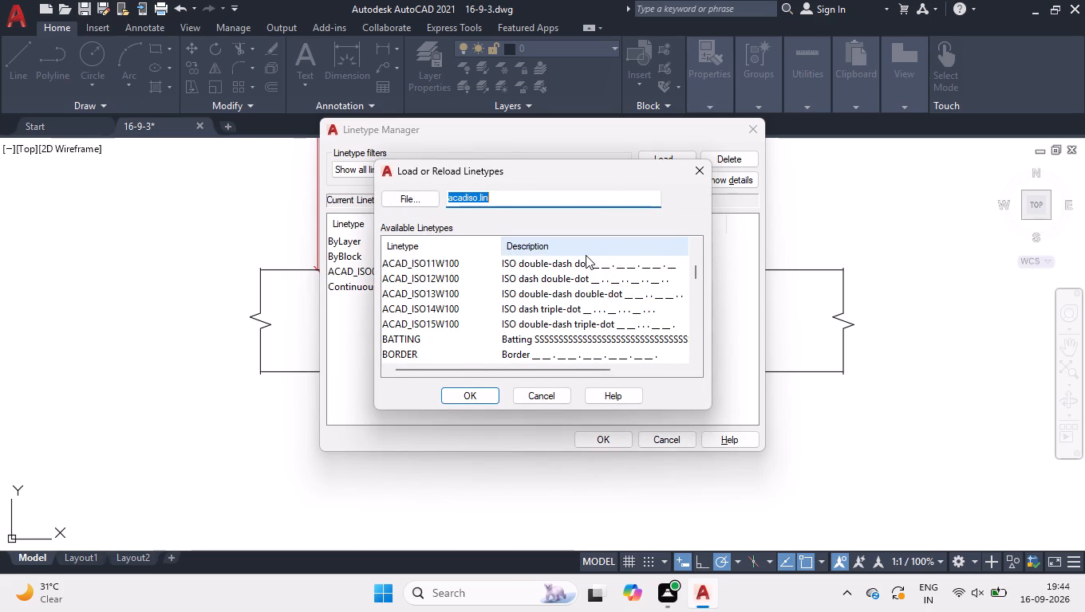
scroll(586, 255, down, 3)
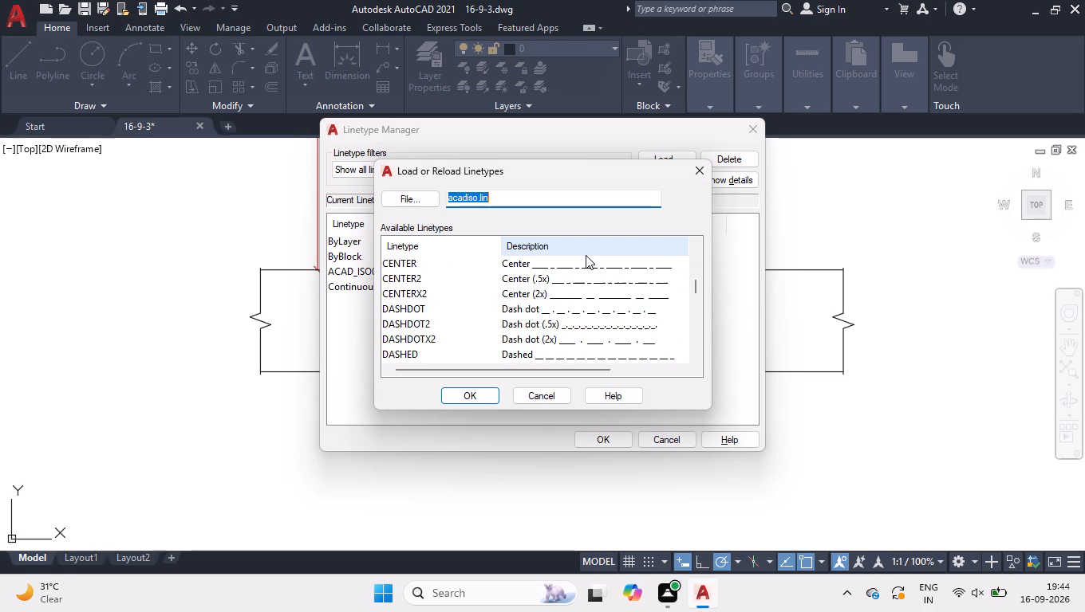
scroll(586, 255, down, 4)
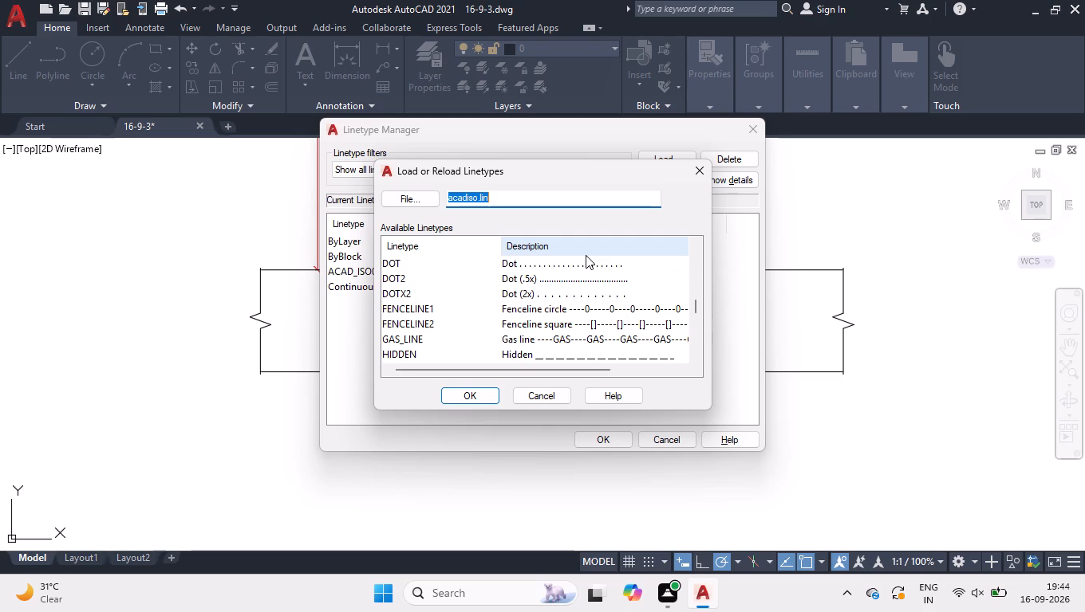
scroll(586, 256, down, 1)
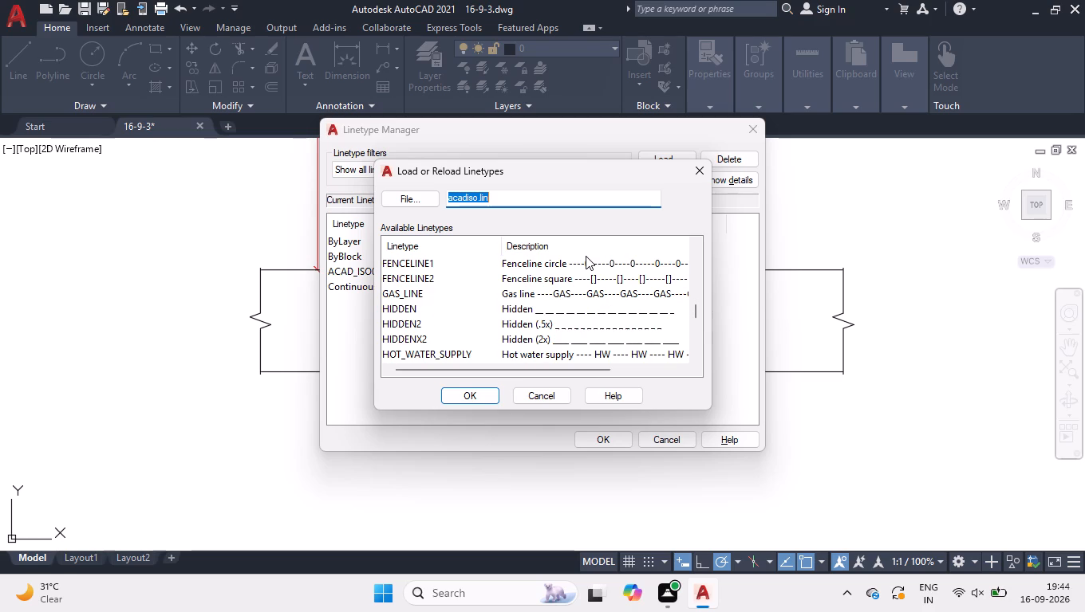
scroll(586, 256, down, 3)
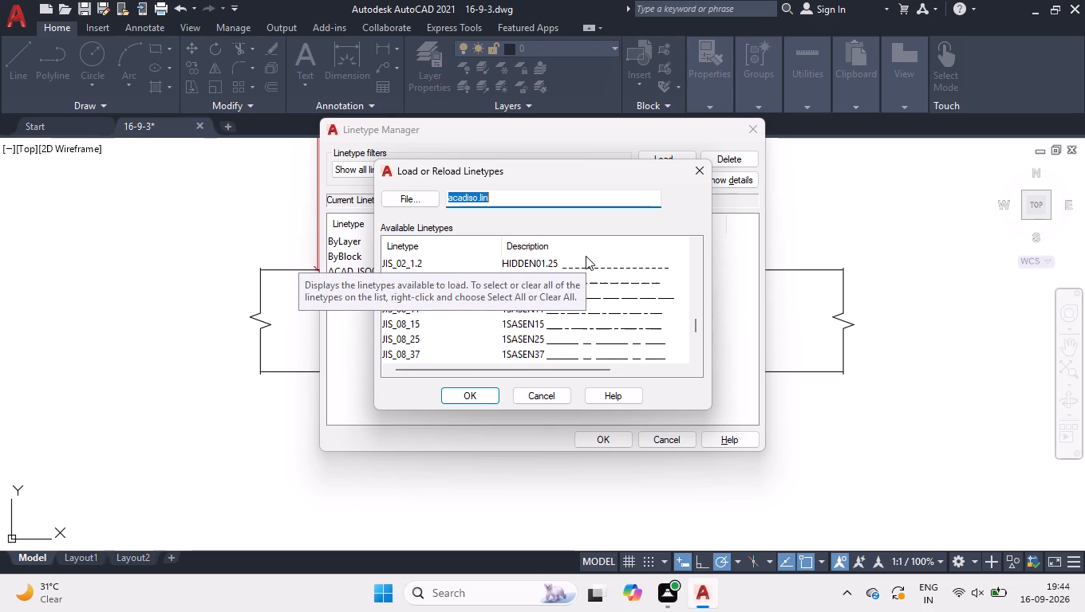
scroll(586, 256, up, 1)
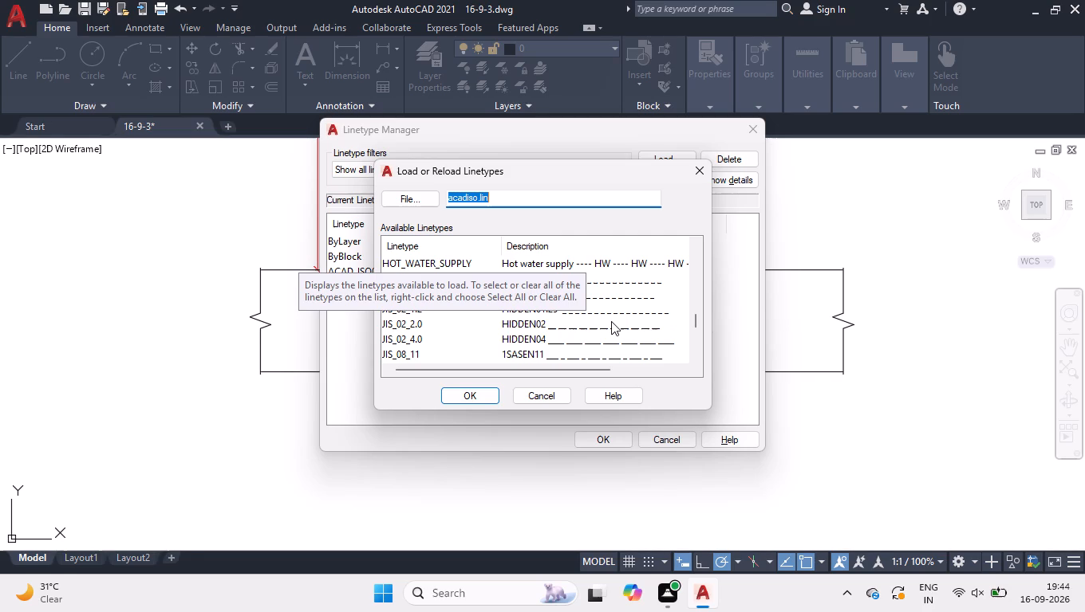
scroll(602, 278, down, 2)
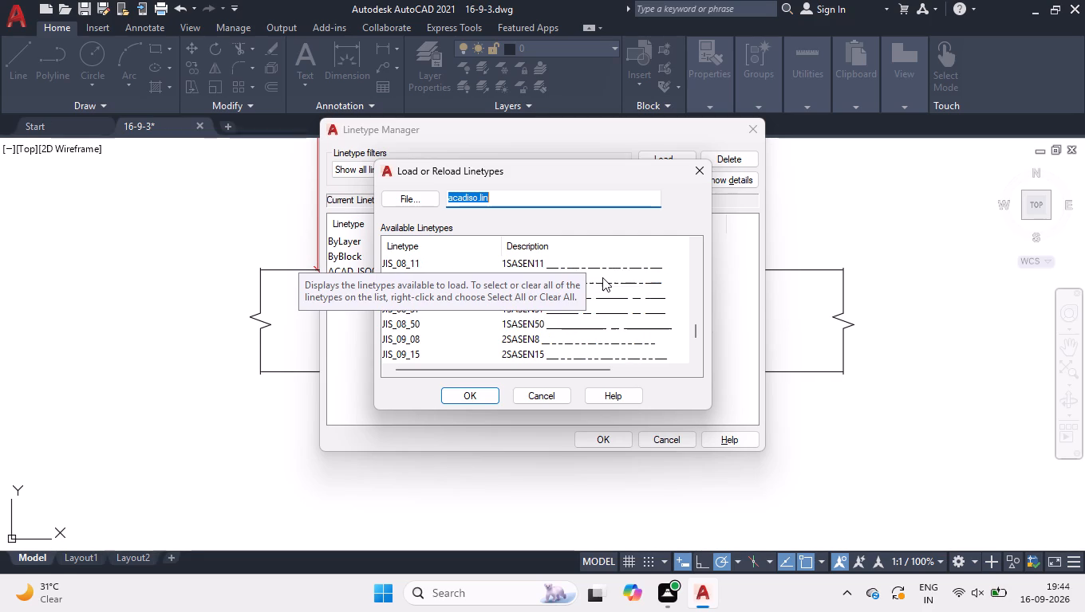
scroll(602, 277, down, 2)
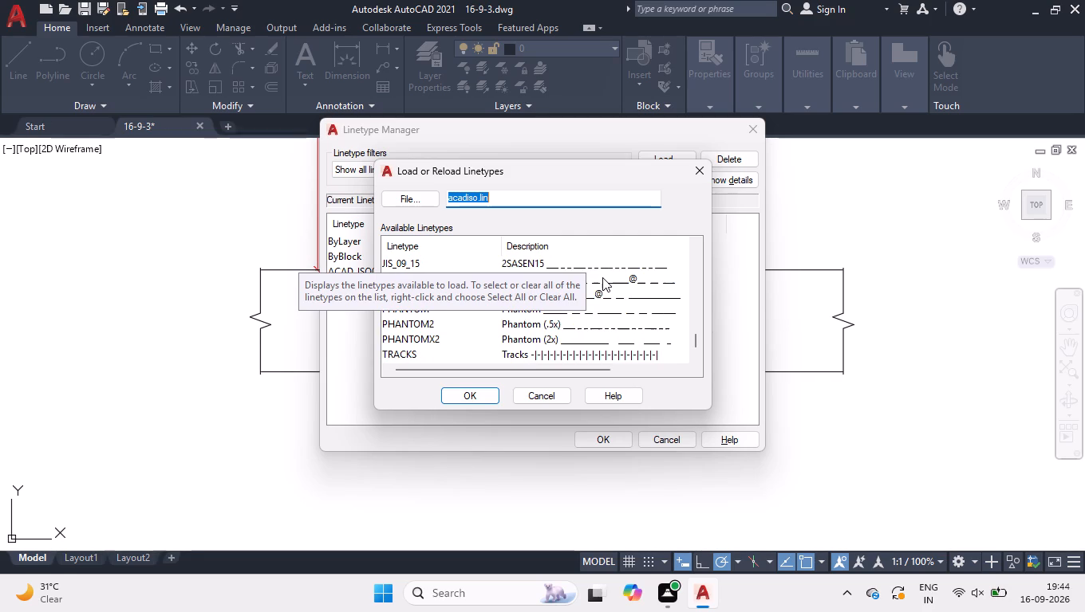
scroll(602, 277, down, 10)
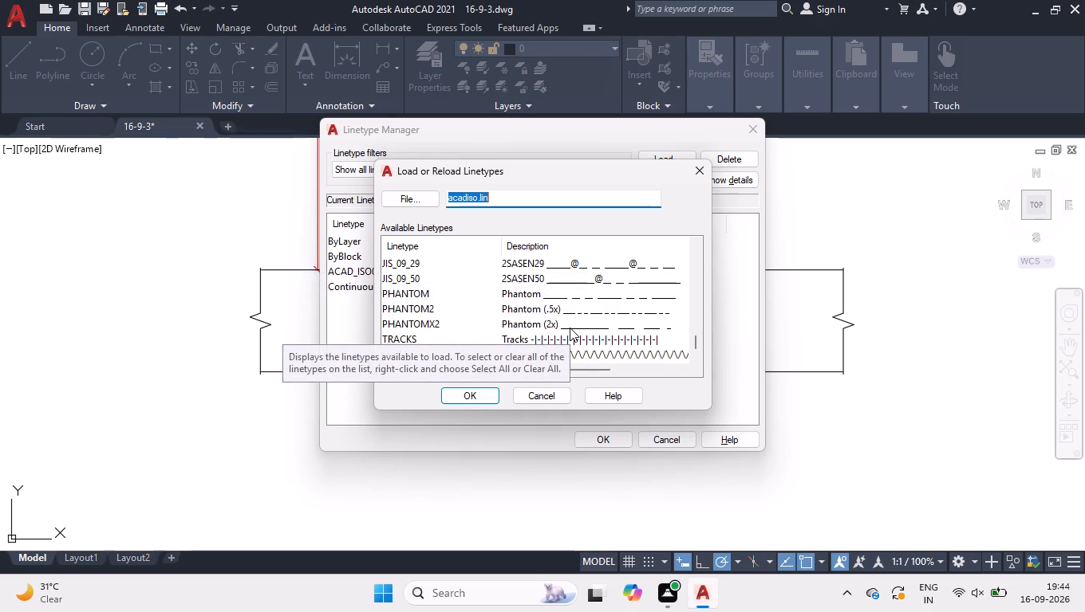
click(588, 314)
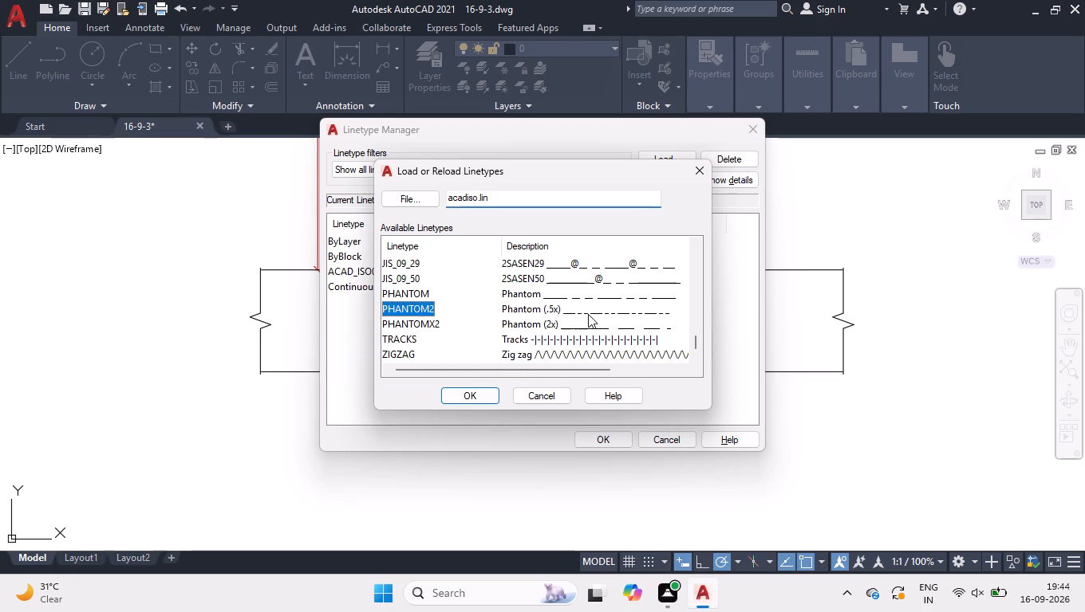
click(452, 400)
click(589, 433)
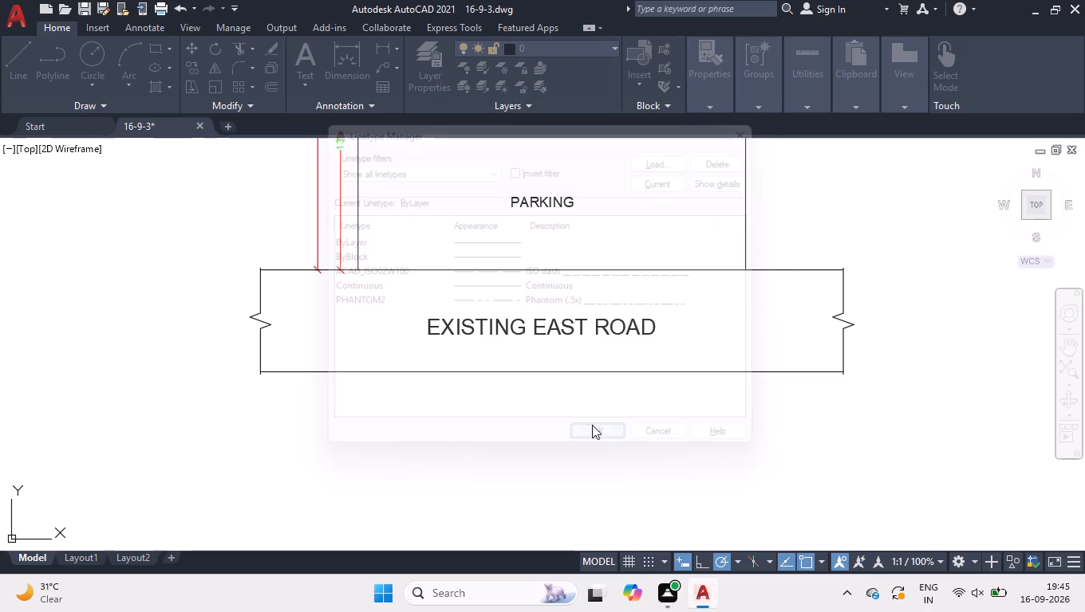
Move the EXISTING EAST ROAD label slightly upward within the road strip.
click(621, 329)
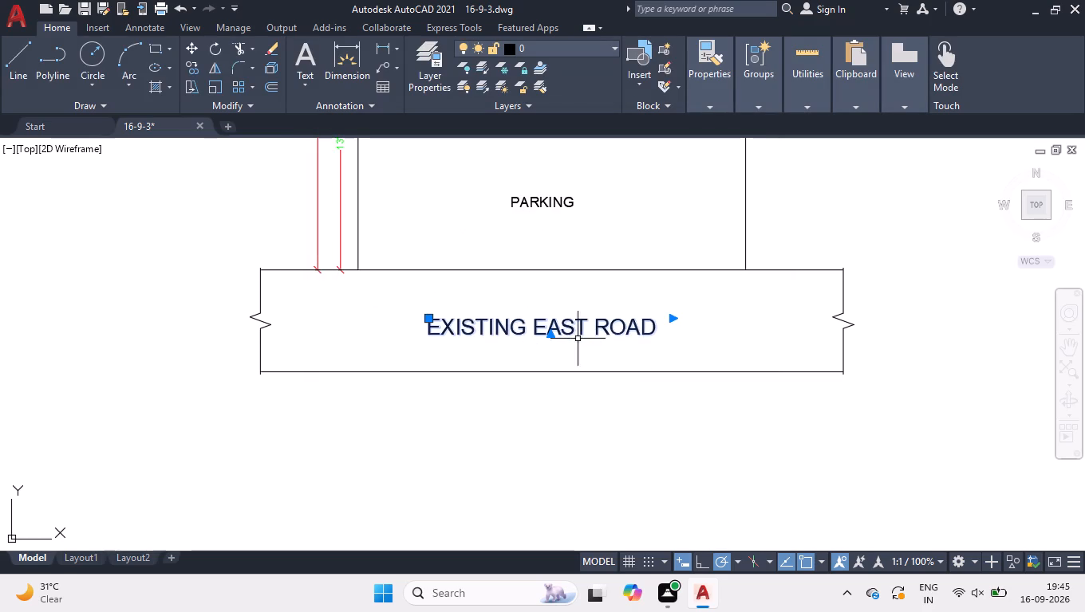
scroll(578, 339, up, 1)
click(337, 310)
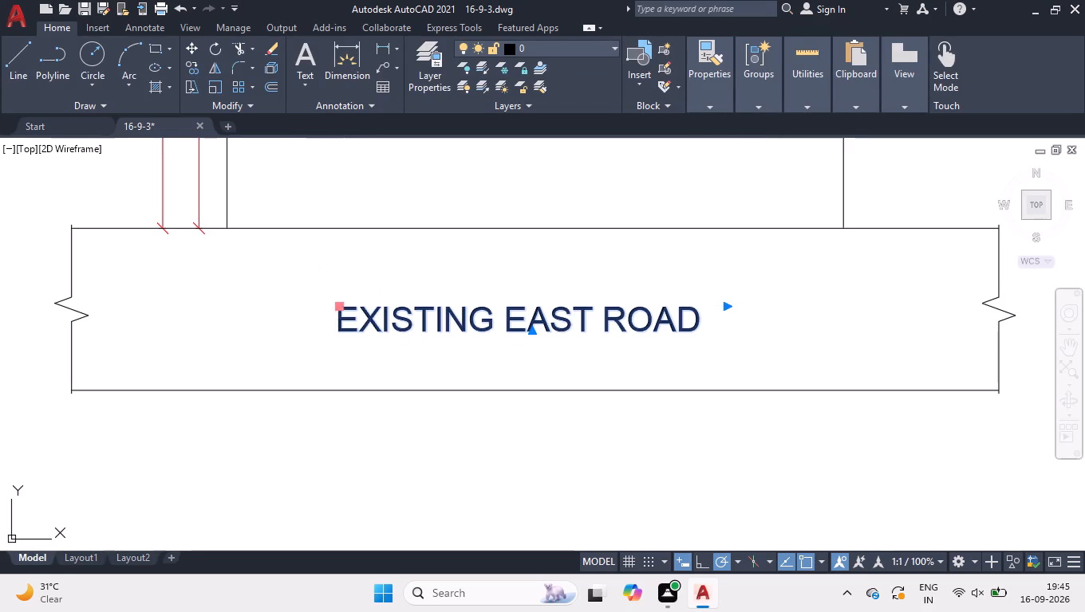
click(340, 290)
Draw a horizontal line about 1'-9" long just after the EXISTING EAST ROAD label, level with the middle of its text.
key(l)
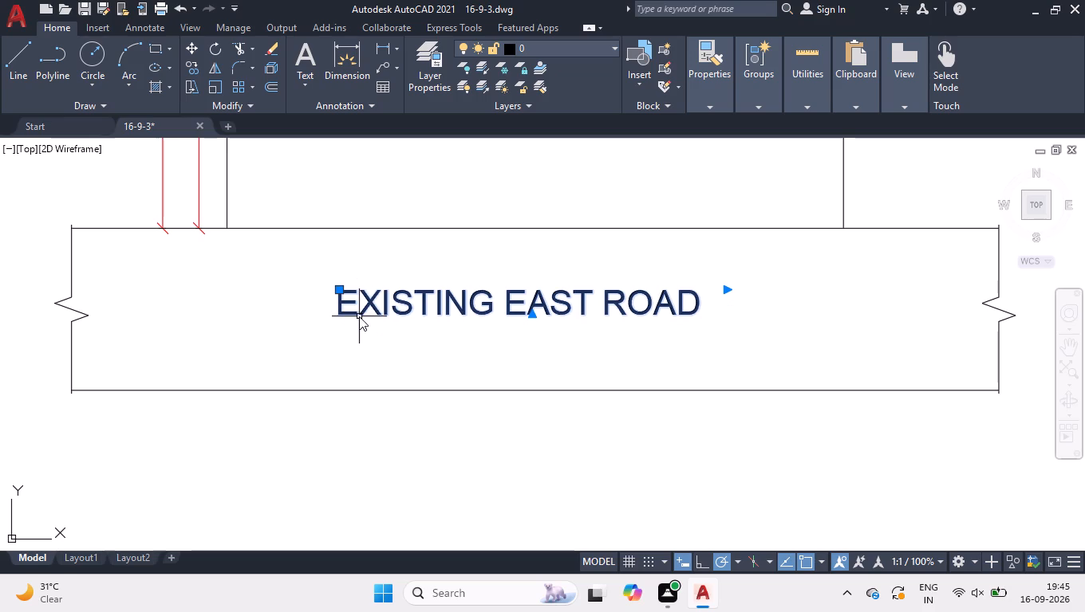
key(Return)
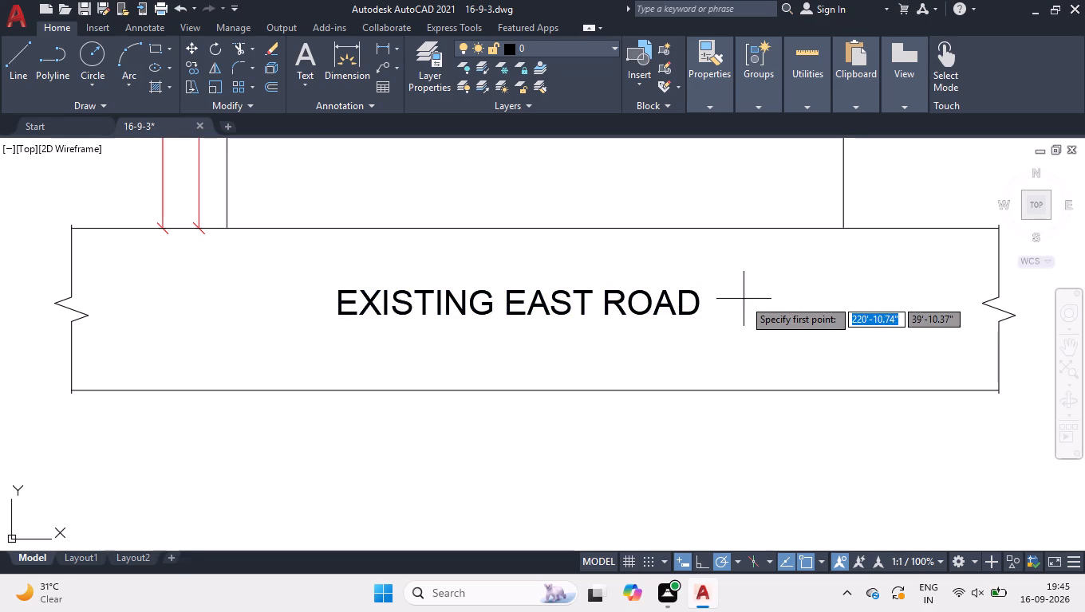
click(739, 303)
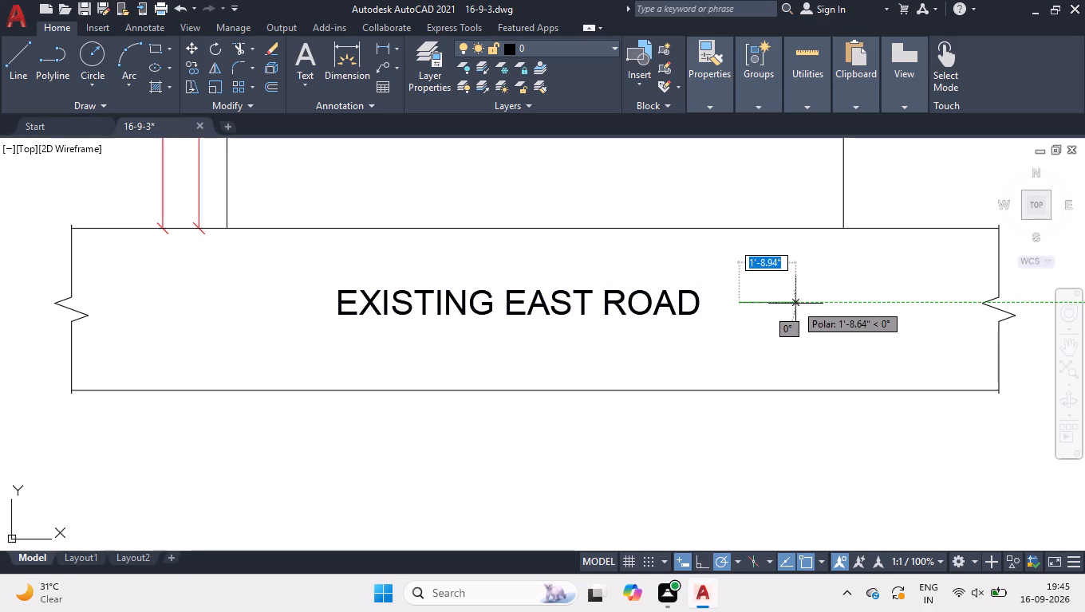
click(799, 304)
key(Return)
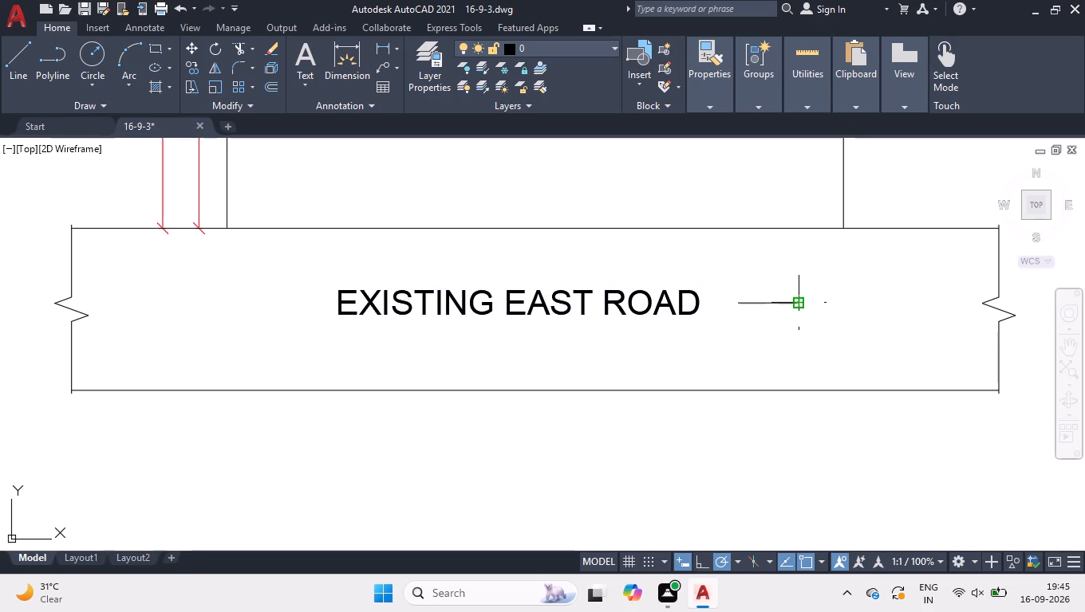
Mirror the short line about the road strip's vertical centre line to the other side of the label, keeping the source line.
click(811, 288)
click(726, 345)
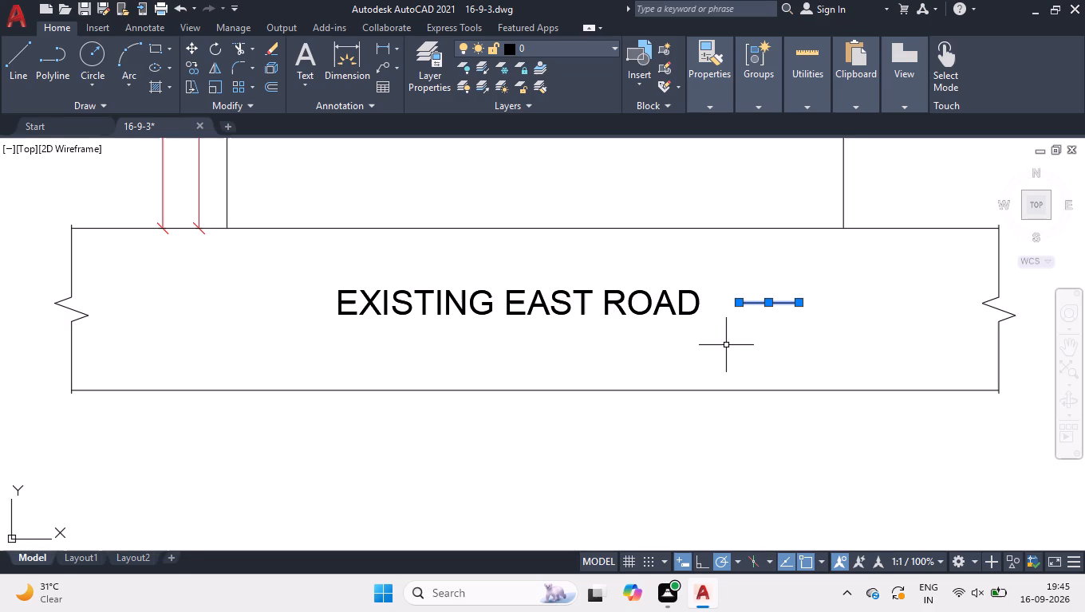
text(MI)
key(Return)
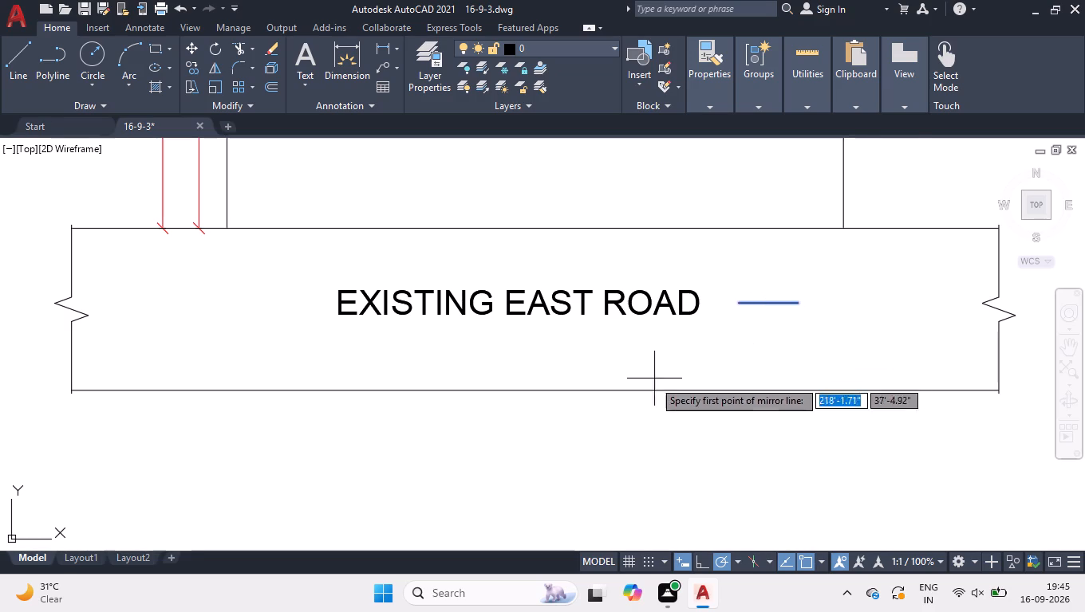
click(538, 394)
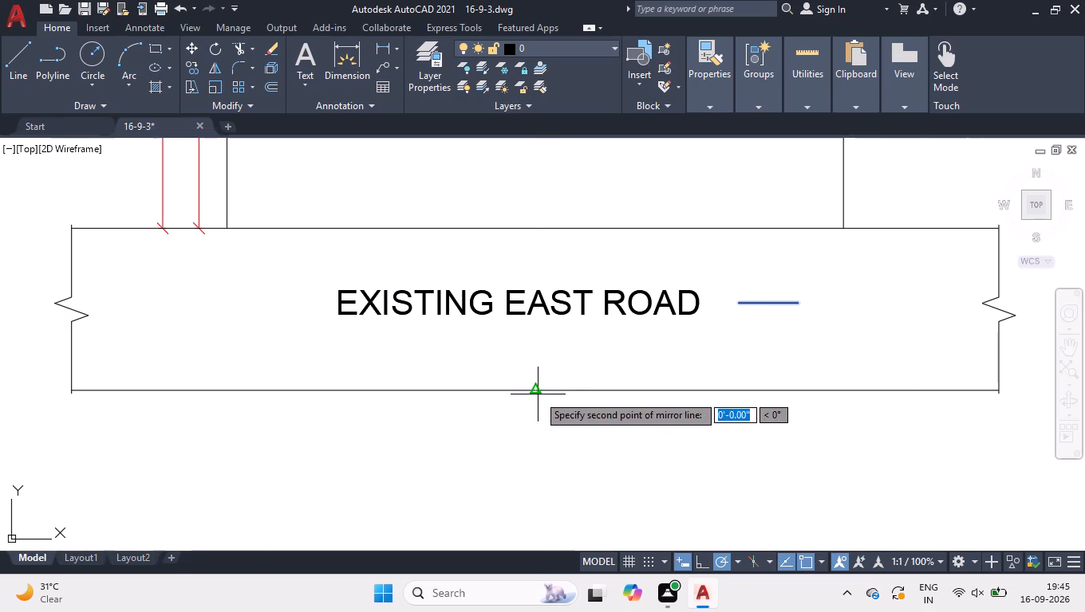
click(539, 226)
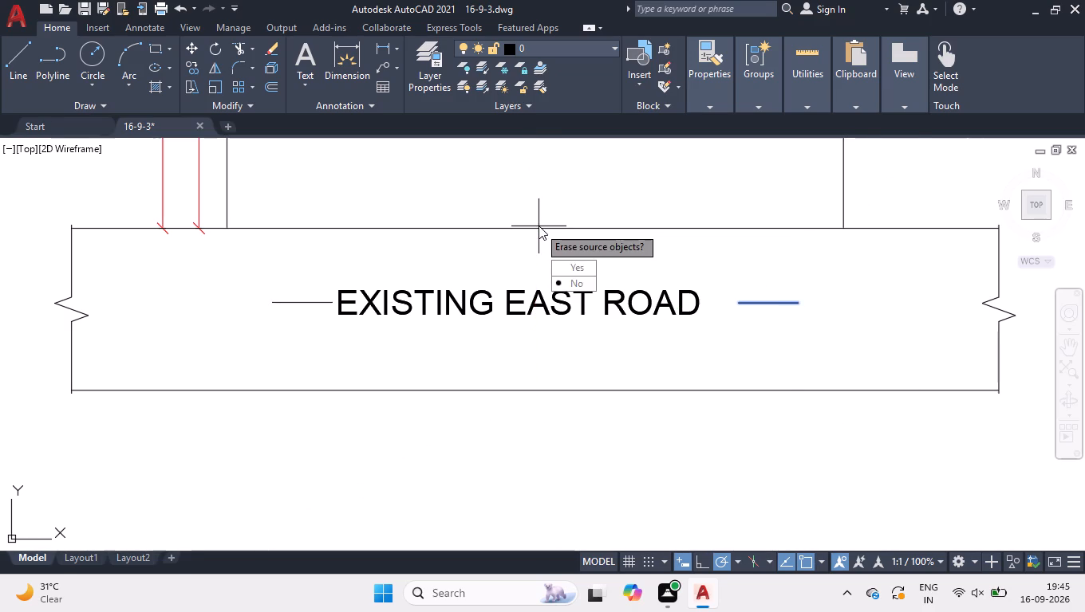
drag(579, 282, 539, 226)
Stretch the mirrored line's outer end about 1'-8" away from the label and pull its inner end back about 1'-1" from the text.
click(319, 270)
click(289, 335)
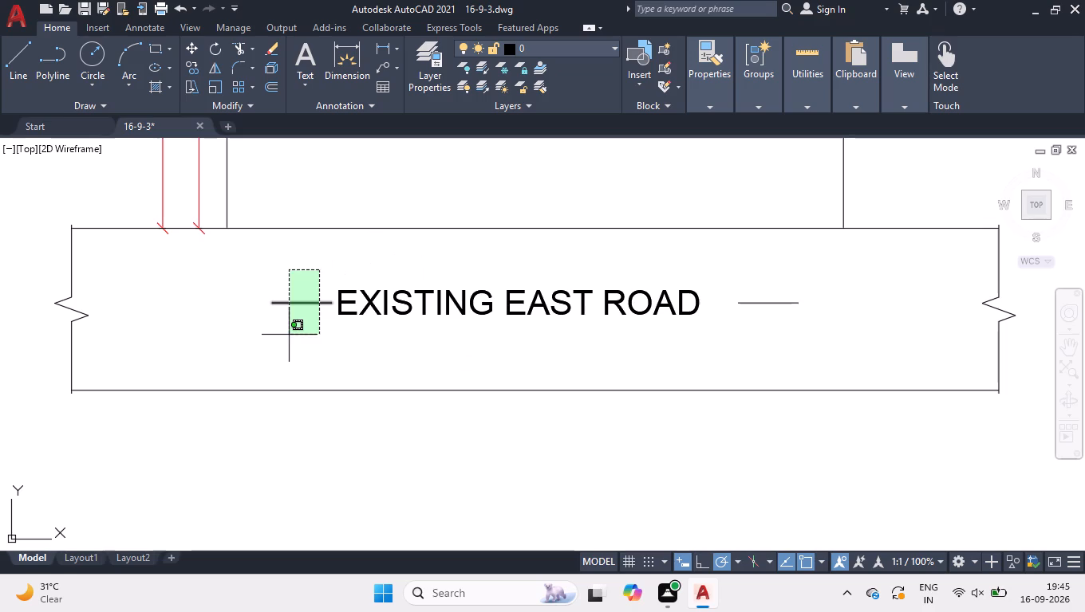
scroll(254, 281, up, 1)
click(281, 315)
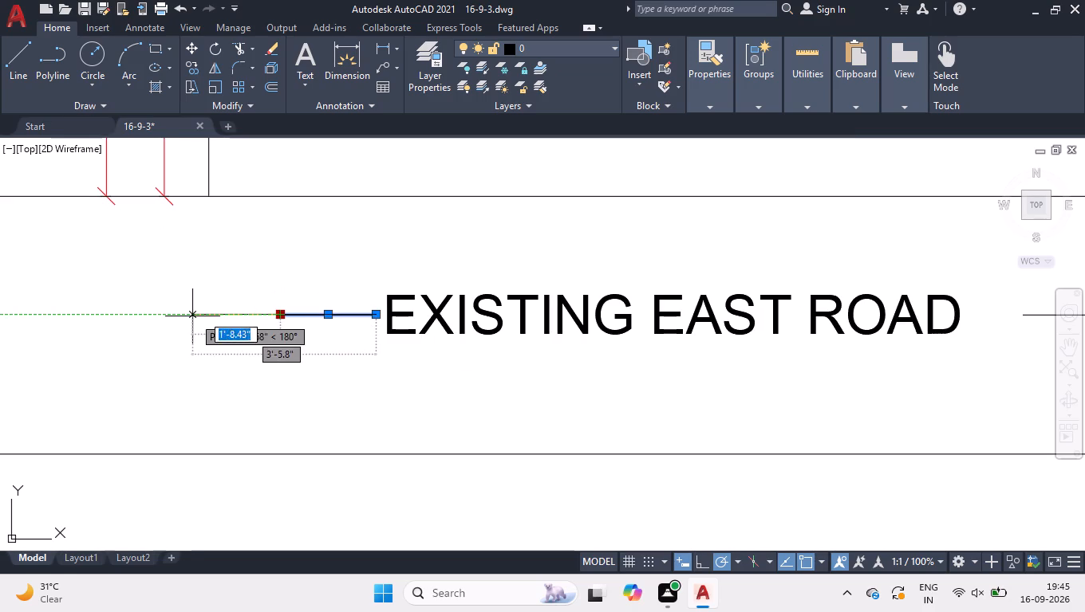
click(192, 316)
click(373, 316)
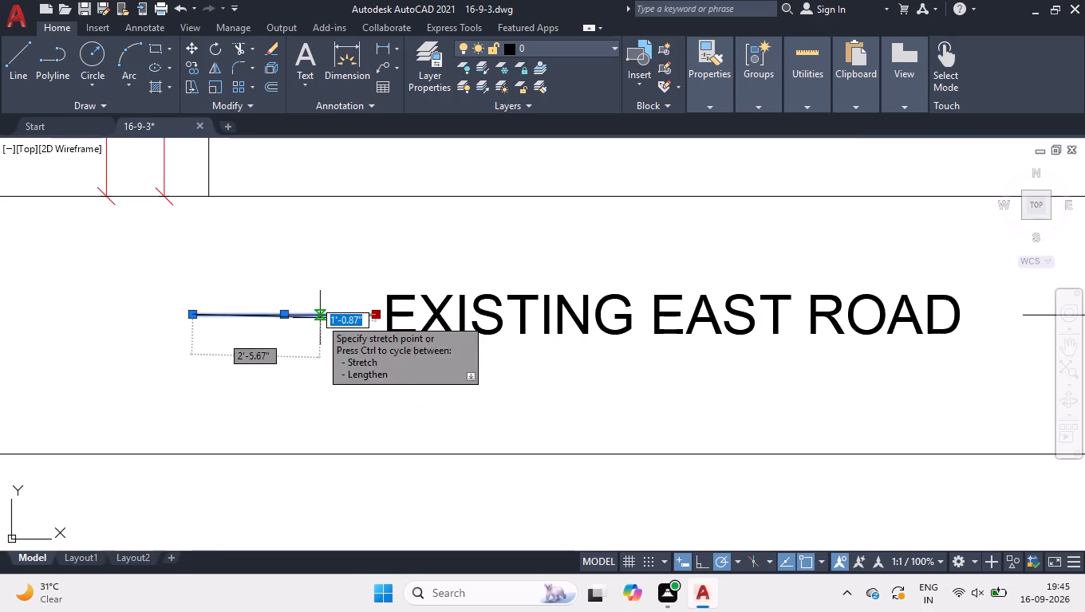
click(320, 318)
right_click(329, 255)
click(414, 449)
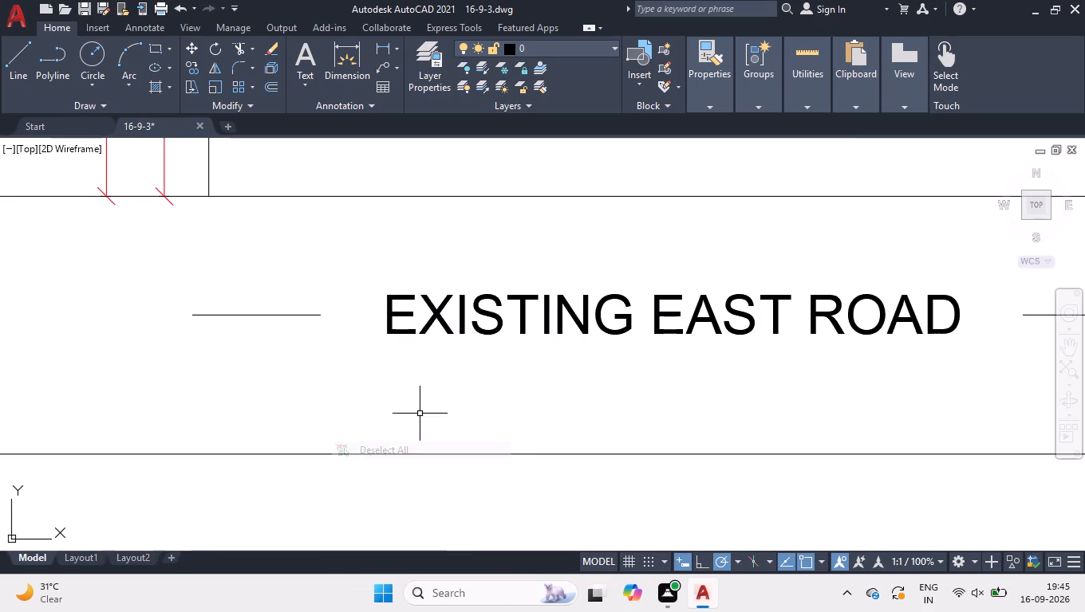
Give both short lines beside the EXISTING EAST ROAD label the PHANTOM2 linetype with a linetype scale of 0.3.
scroll(420, 414, down, 2)
click(684, 371)
click(640, 402)
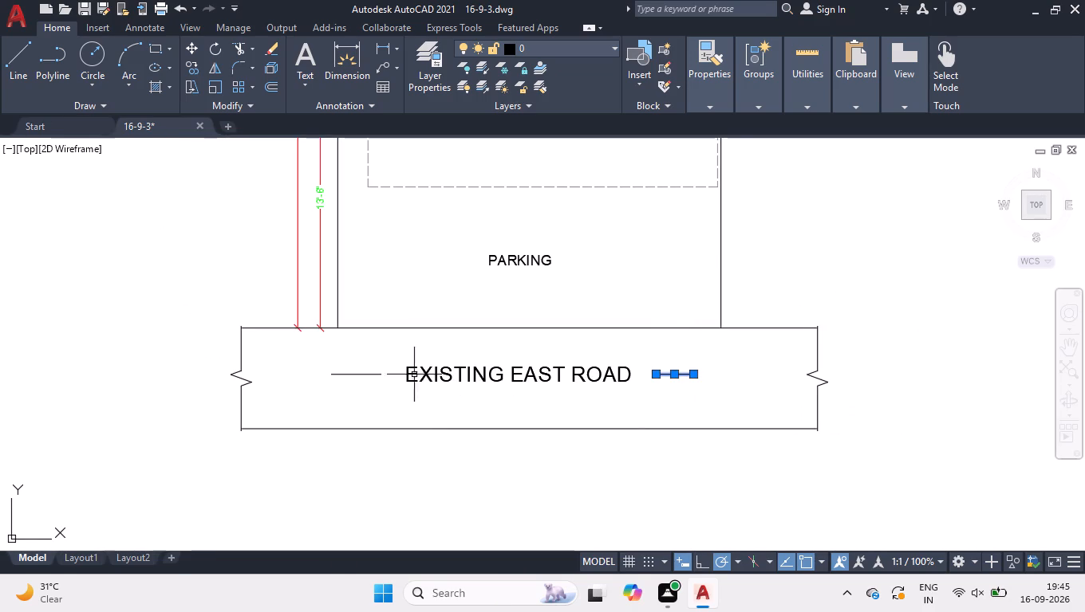
click(386, 357)
click(339, 396)
key(ctrl+1)
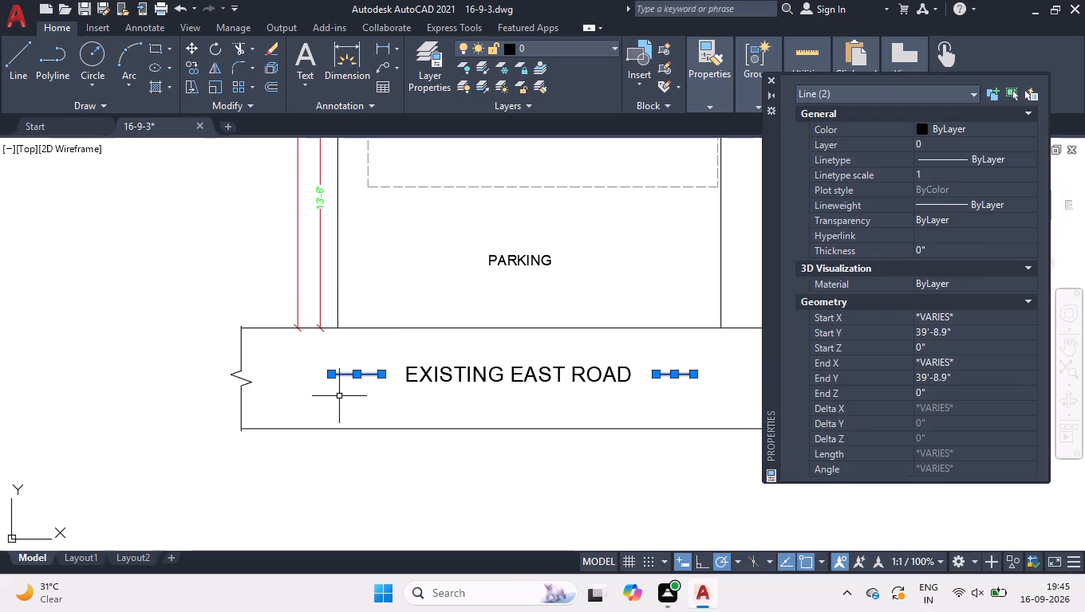
double_click(1030, 155)
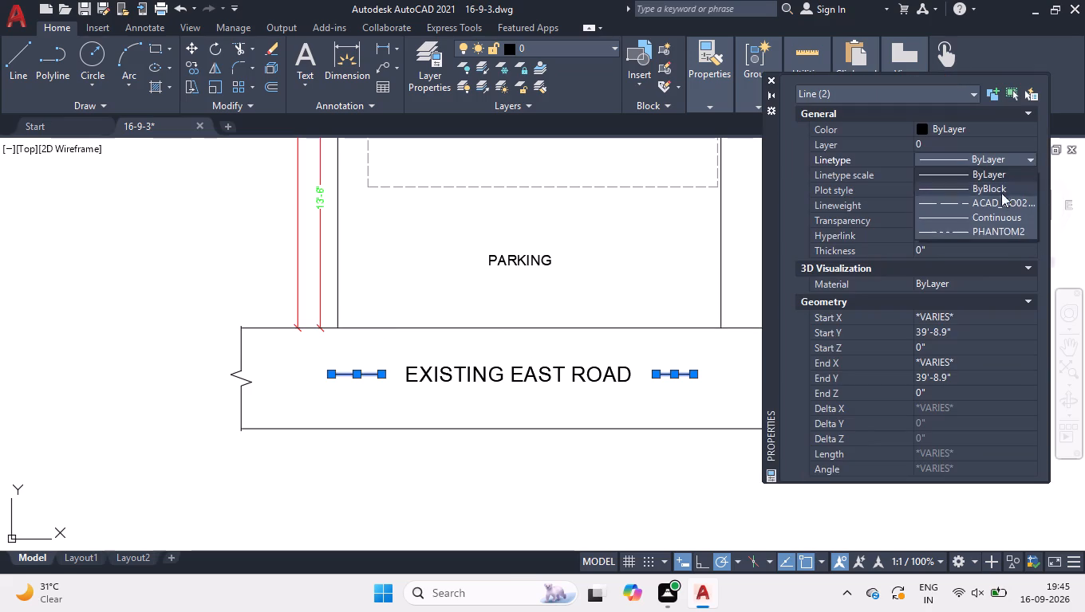
click(961, 230)
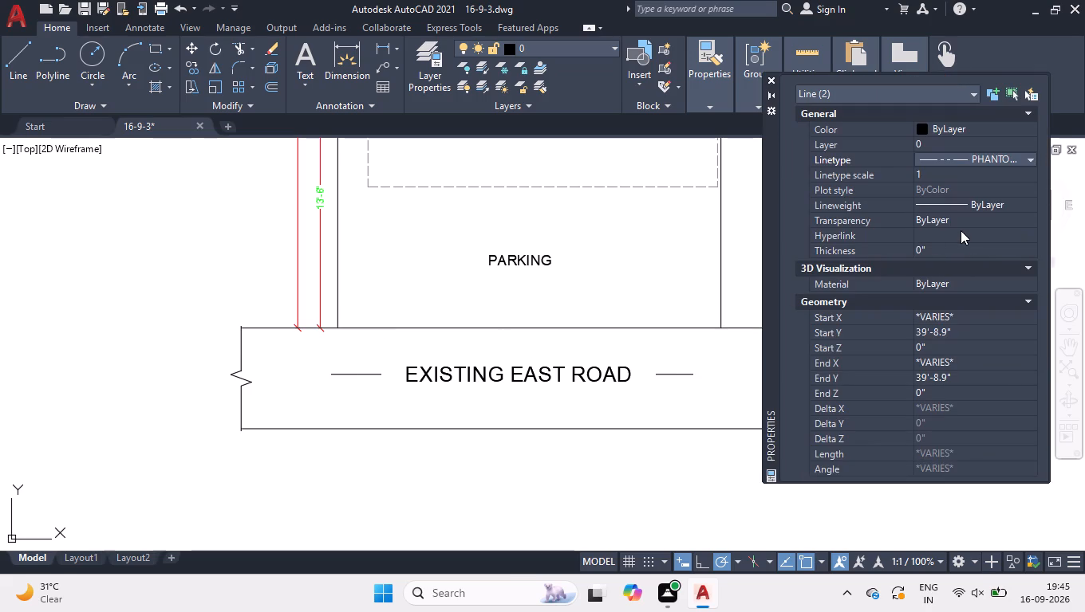
click(953, 168)
text(0.3)
key(Return)
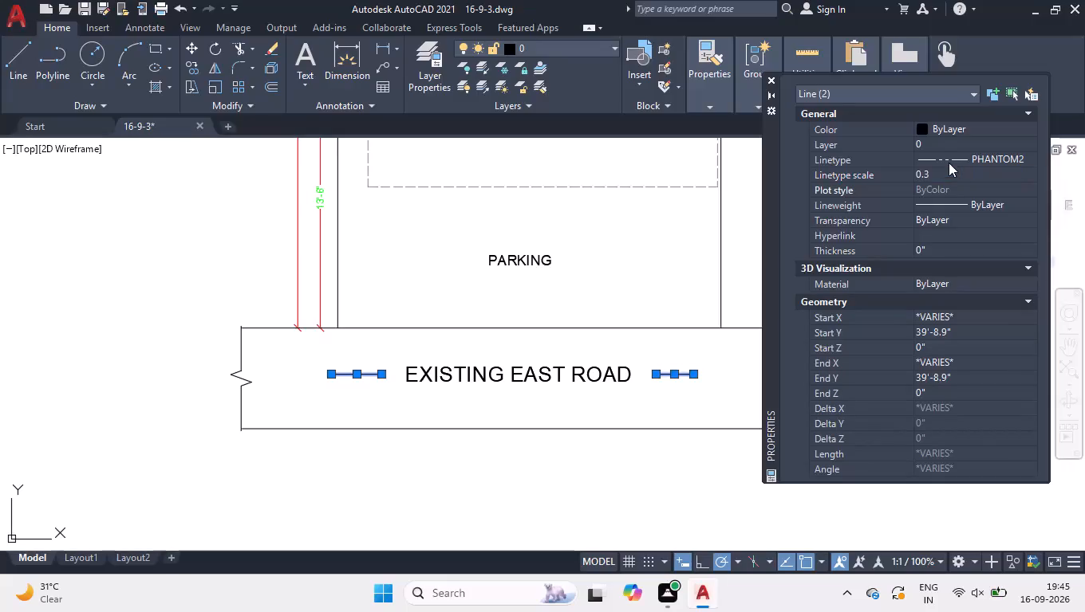
click(779, 80)
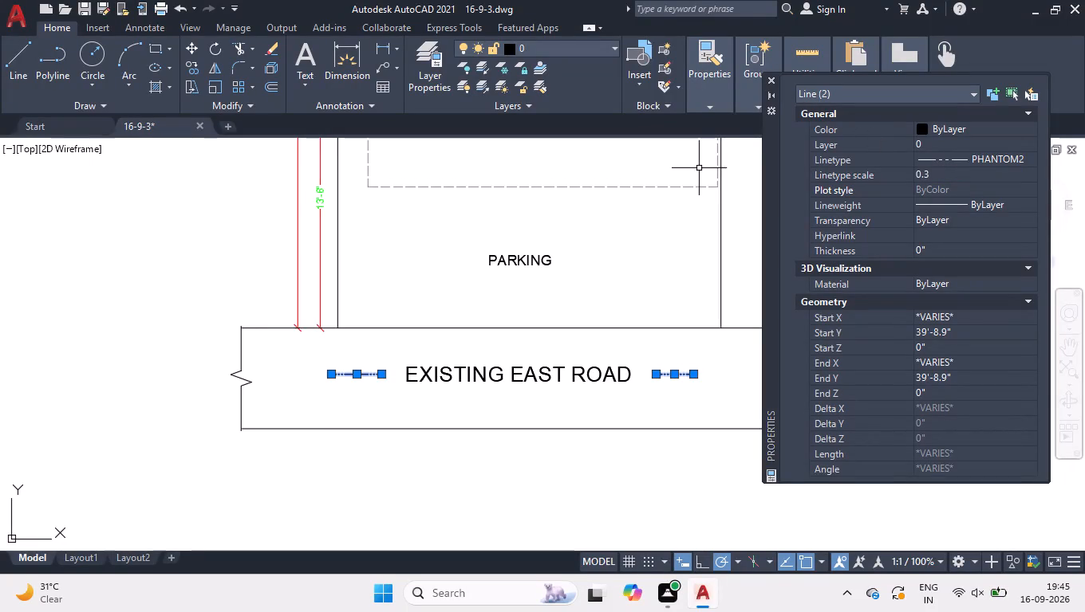
click(771, 77)
right_click(707, 290)
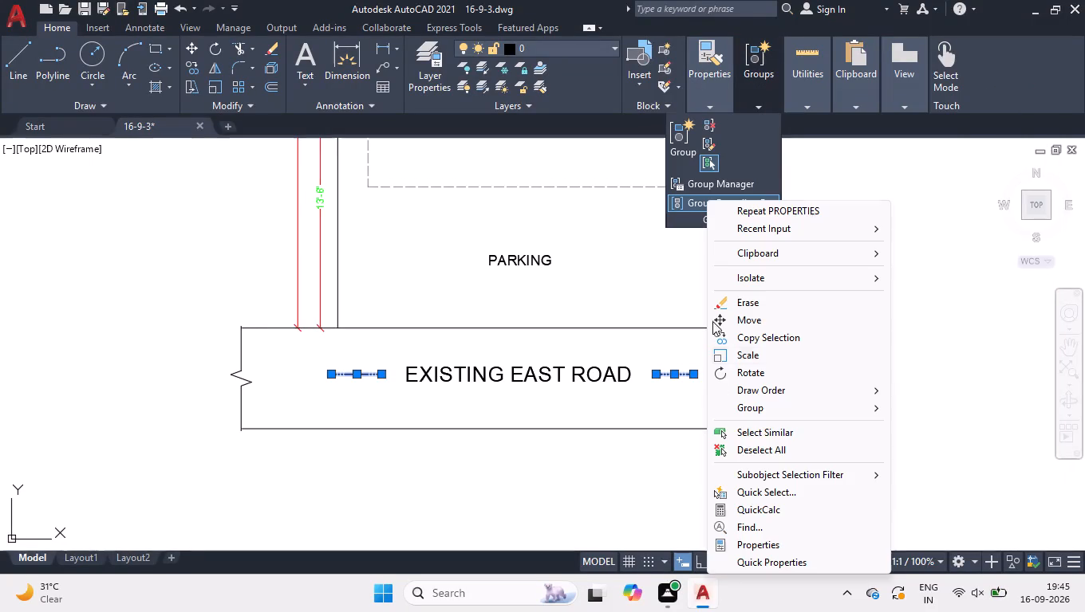
click(748, 449)
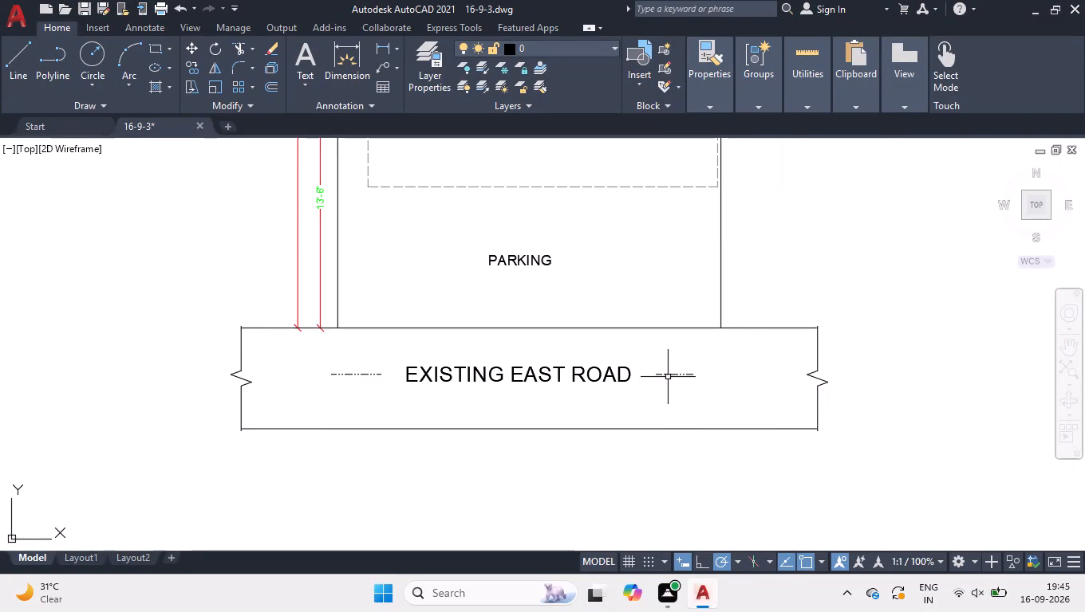
Extend the inner end of the line before the label slightly towards the text and shorten its outer end slightly.
click(291, 371)
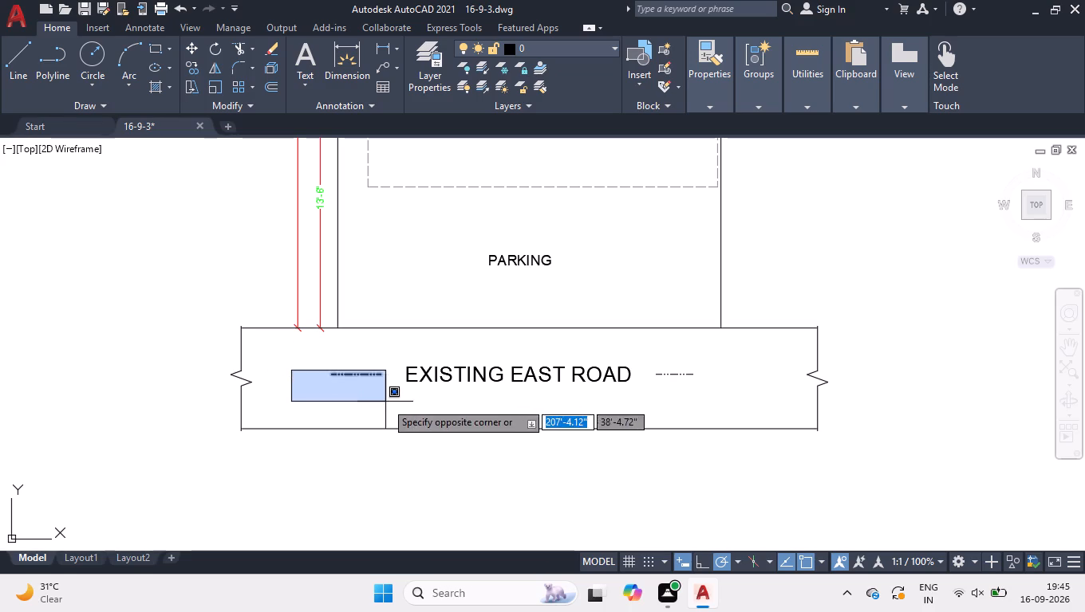
click(385, 402)
scroll(379, 373, up, 2)
click(379, 375)
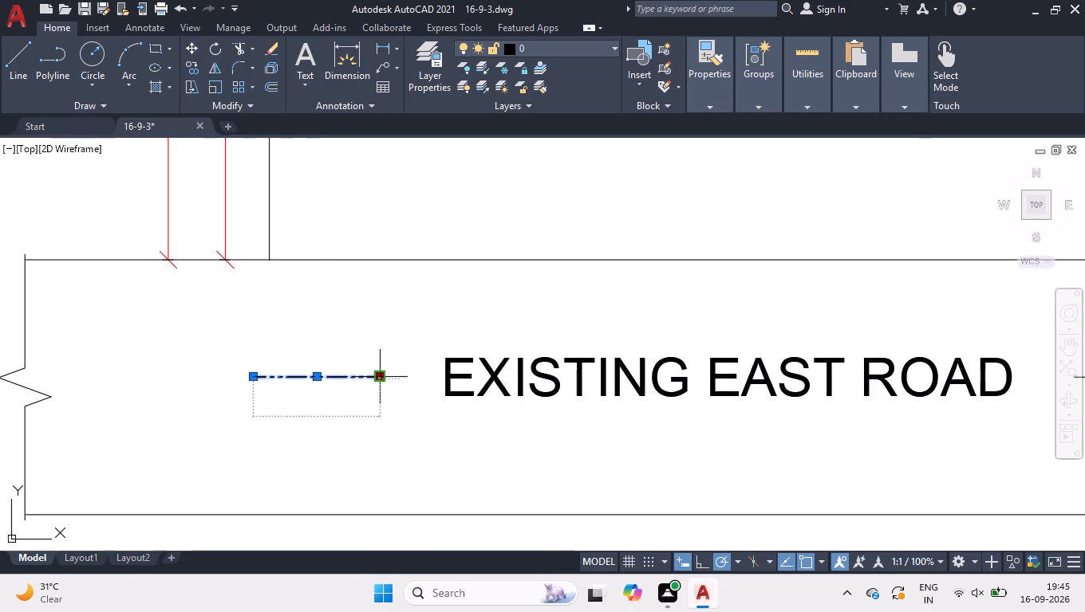
click(407, 379)
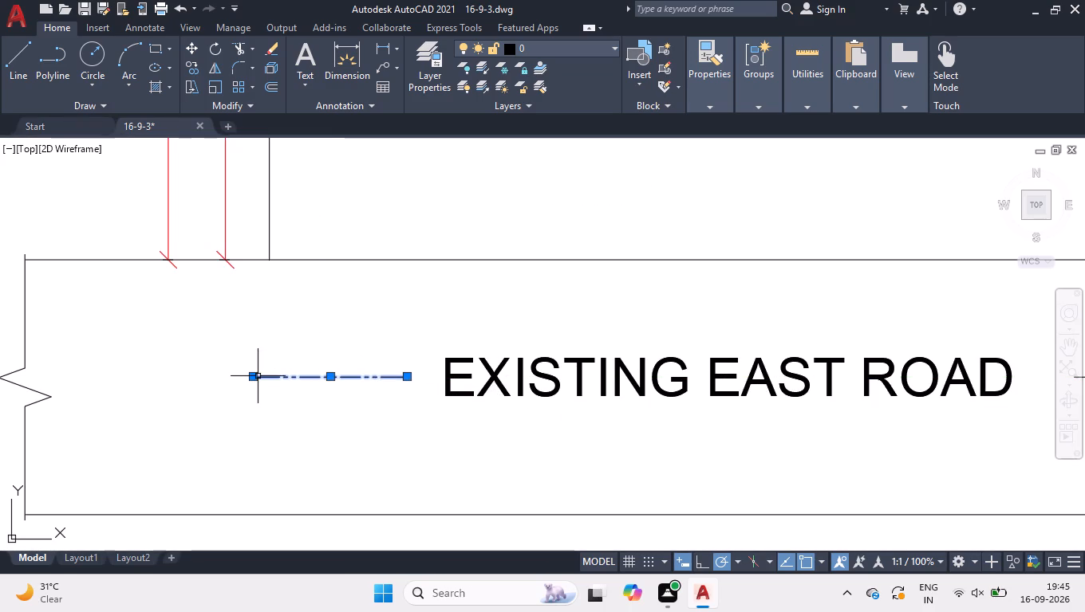
click(257, 376)
click(288, 376)
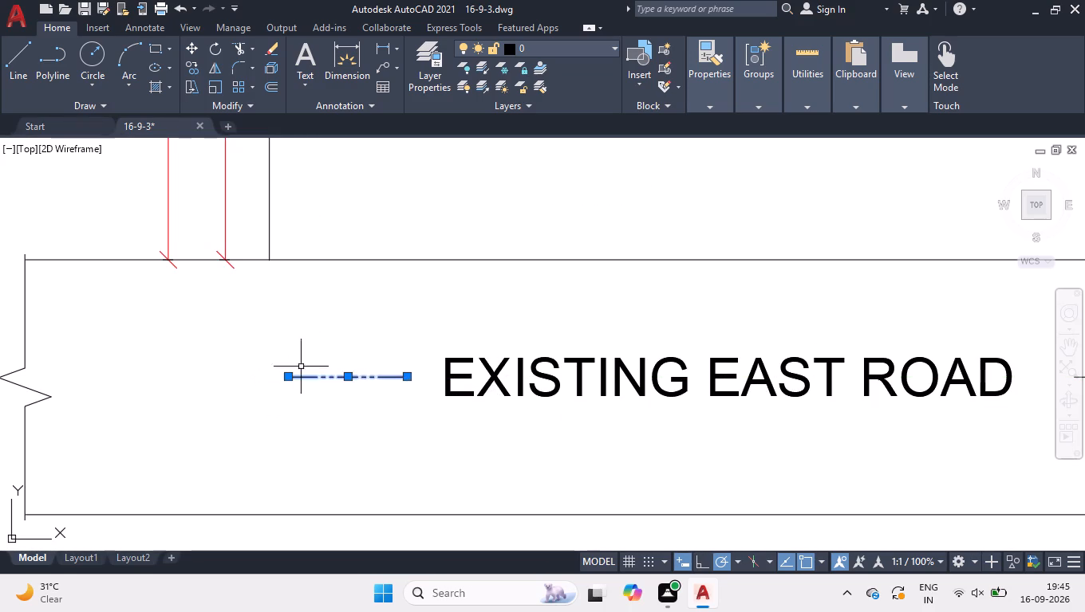
right_click(324, 352)
click(393, 449)
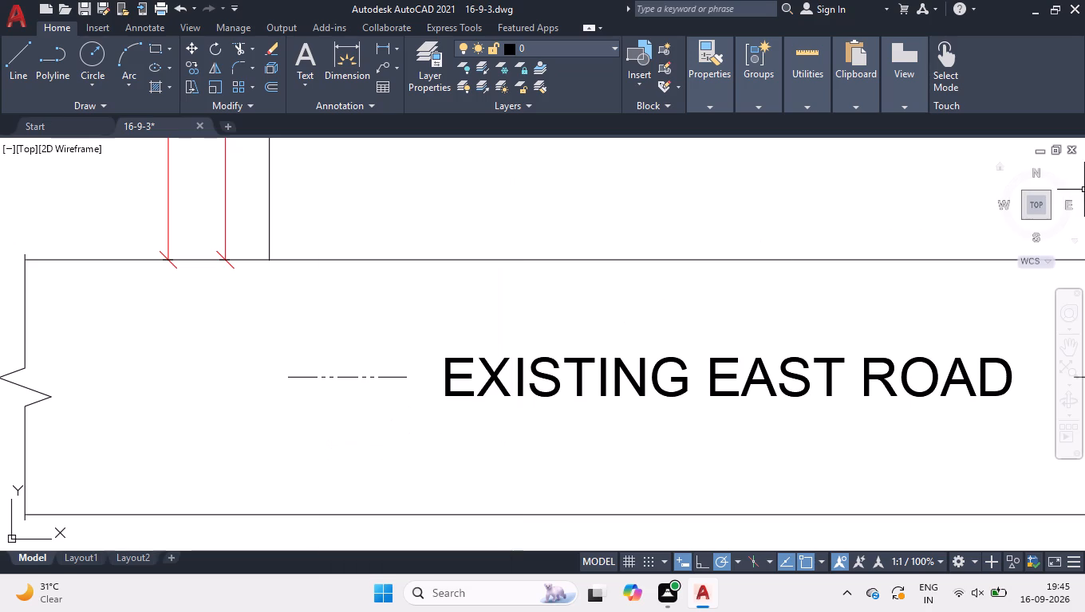
Examine the whole floor plan with its road strip in the top view with north up.
click(1037, 208)
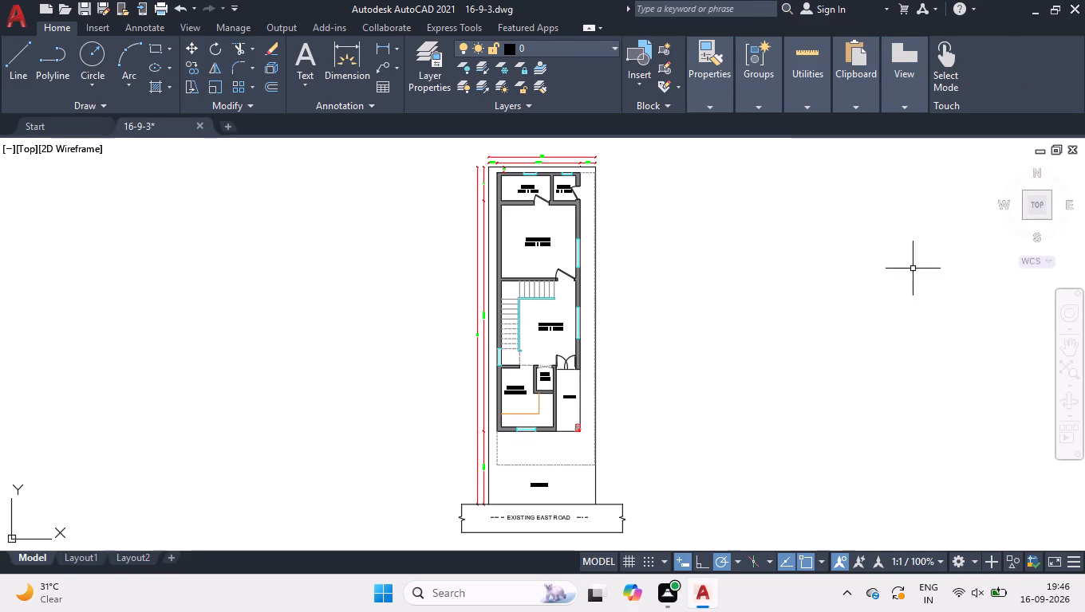
scroll(554, 457, up, 2)
scroll(554, 420, down, 1)
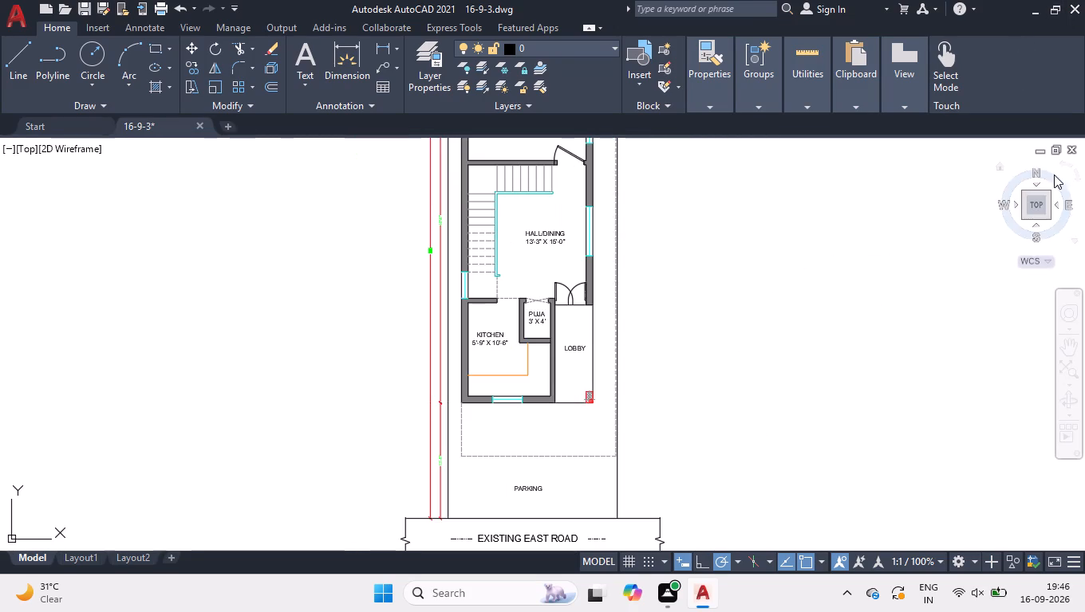
click(1028, 202)
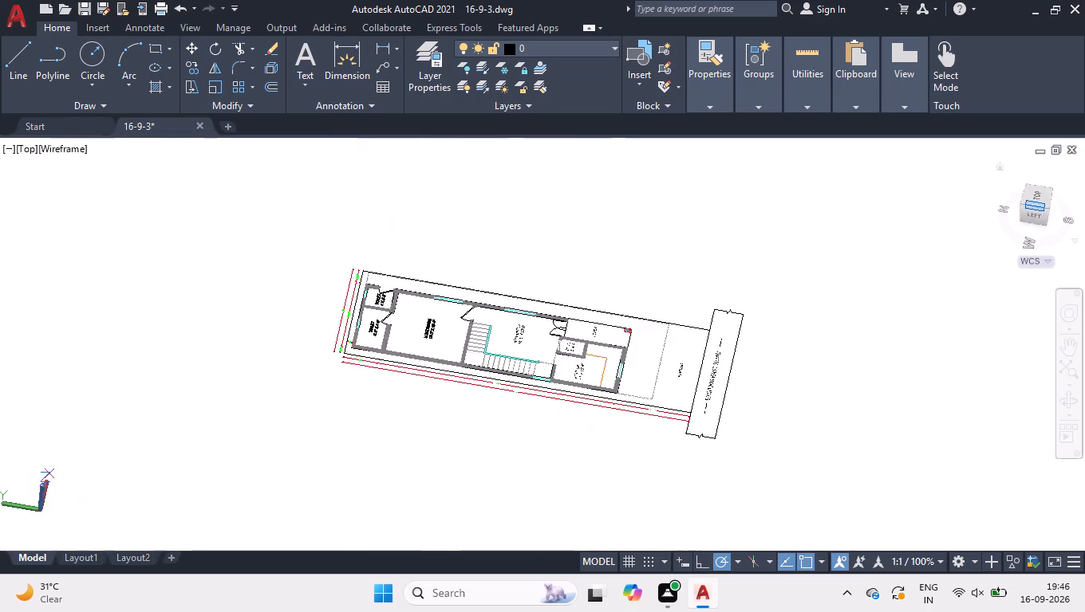
click(1042, 195)
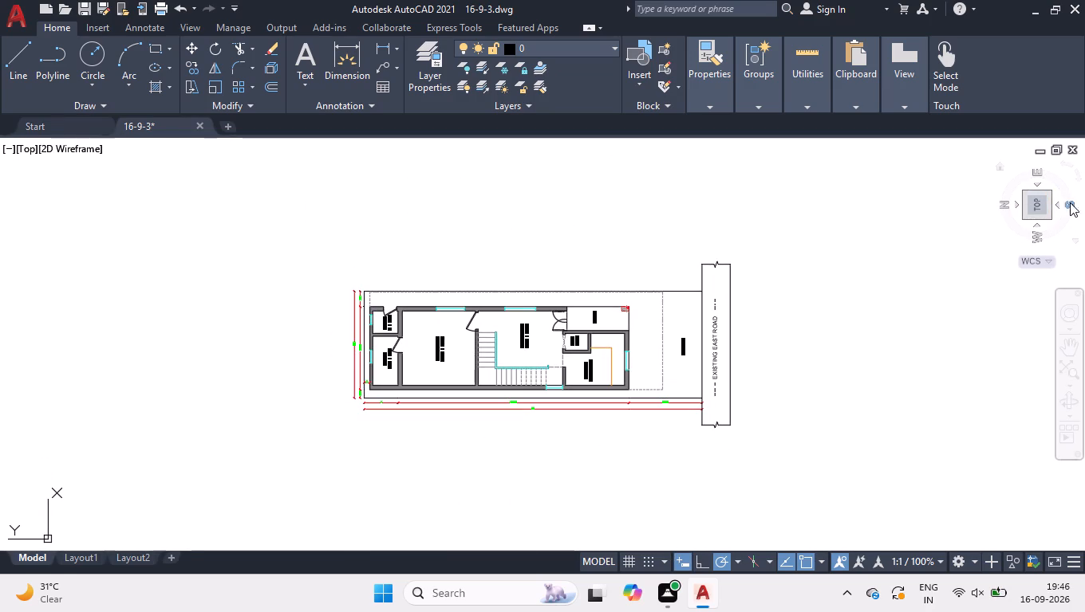
click(1063, 204)
click(1039, 186)
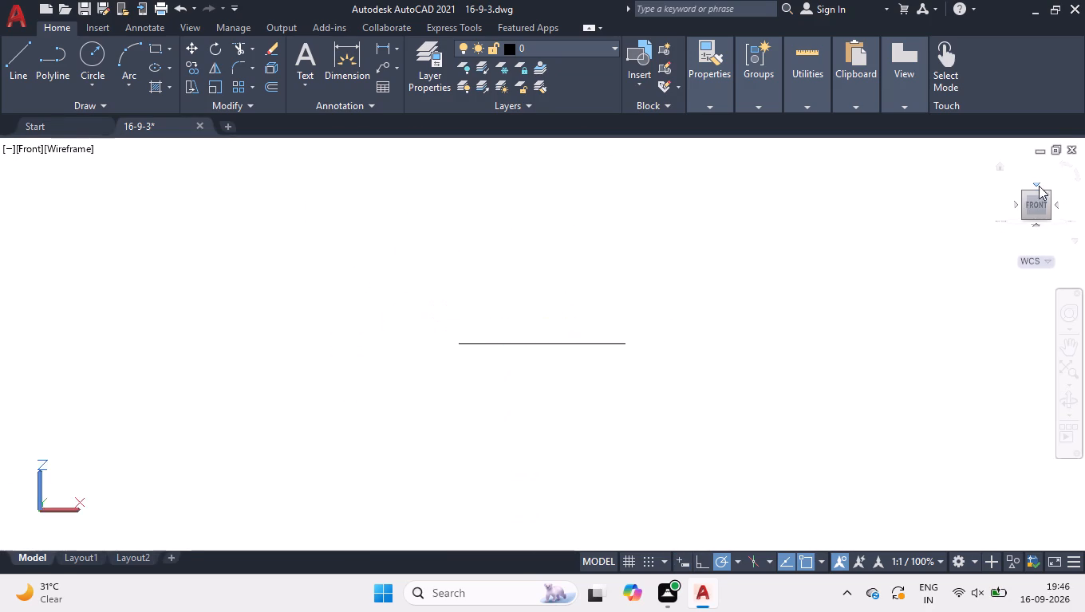
scroll(531, 237, up, 1)
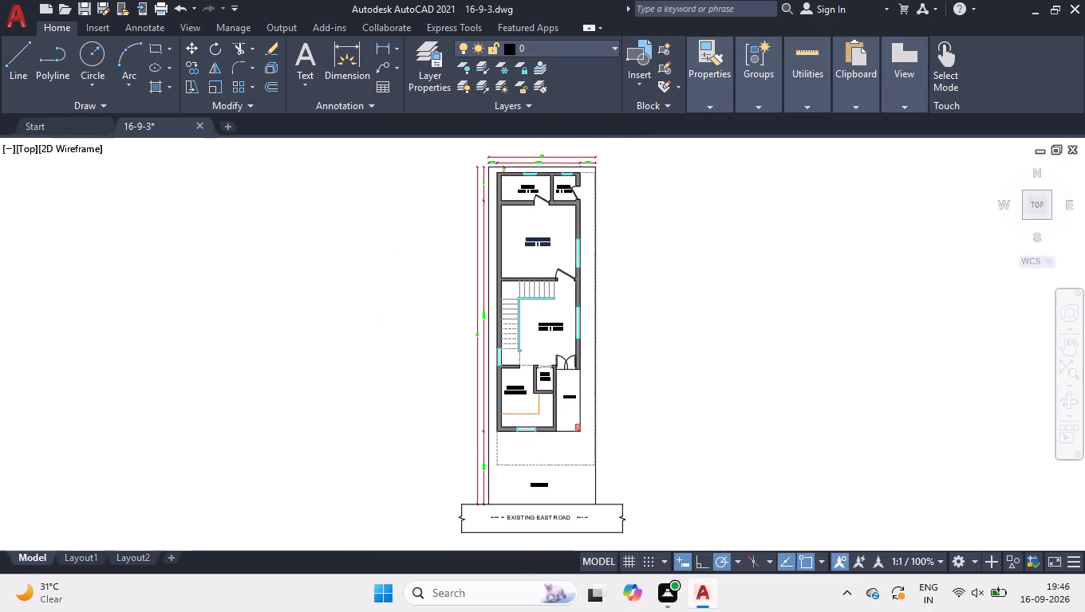
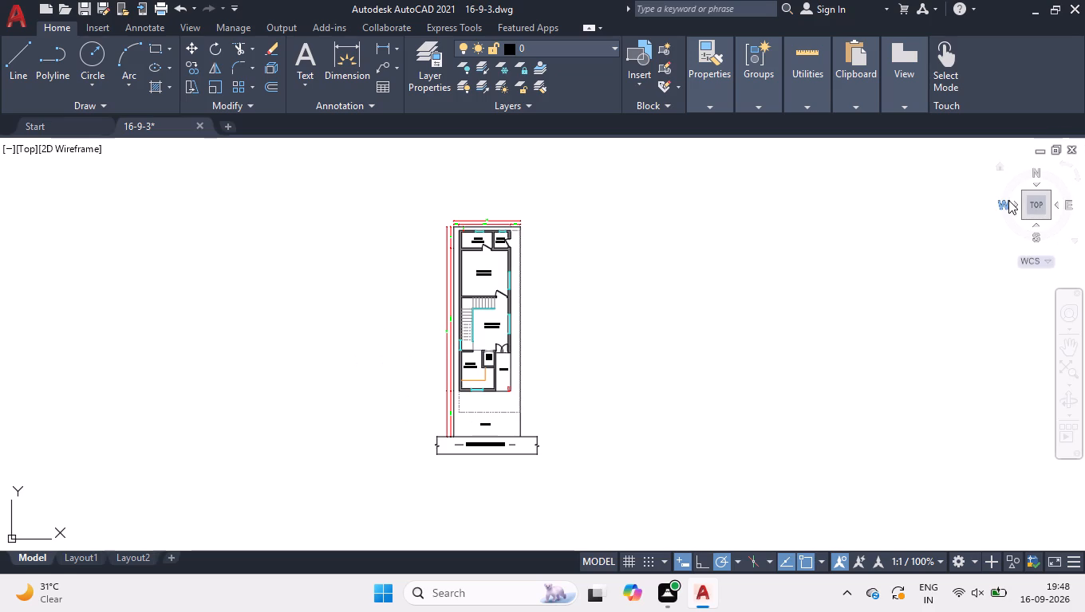
Set the drawing to the Top view, framing the whole floor plan and the road below it.
click(1038, 207)
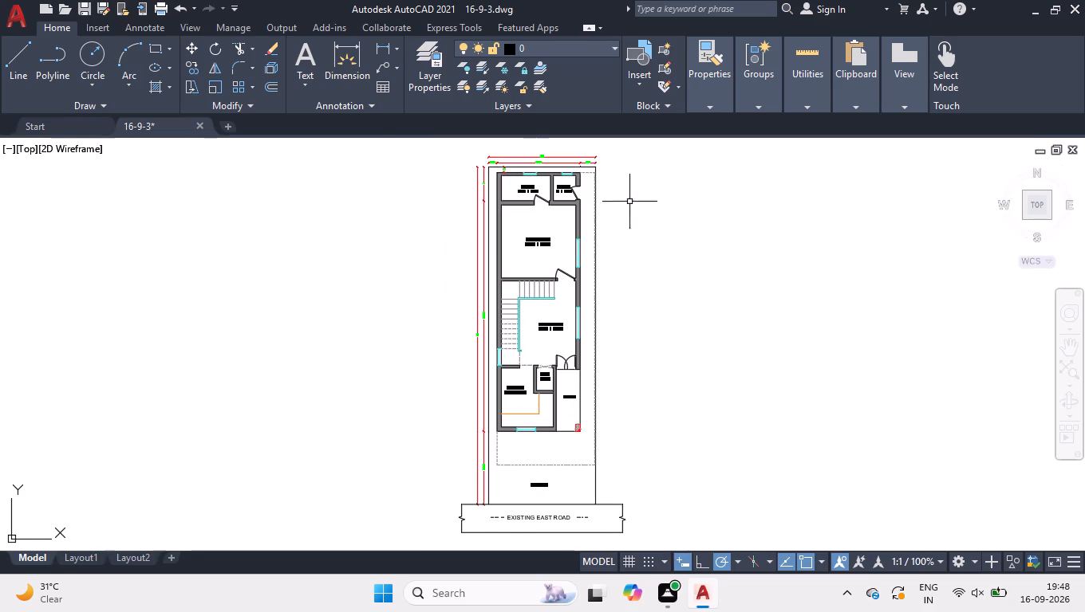
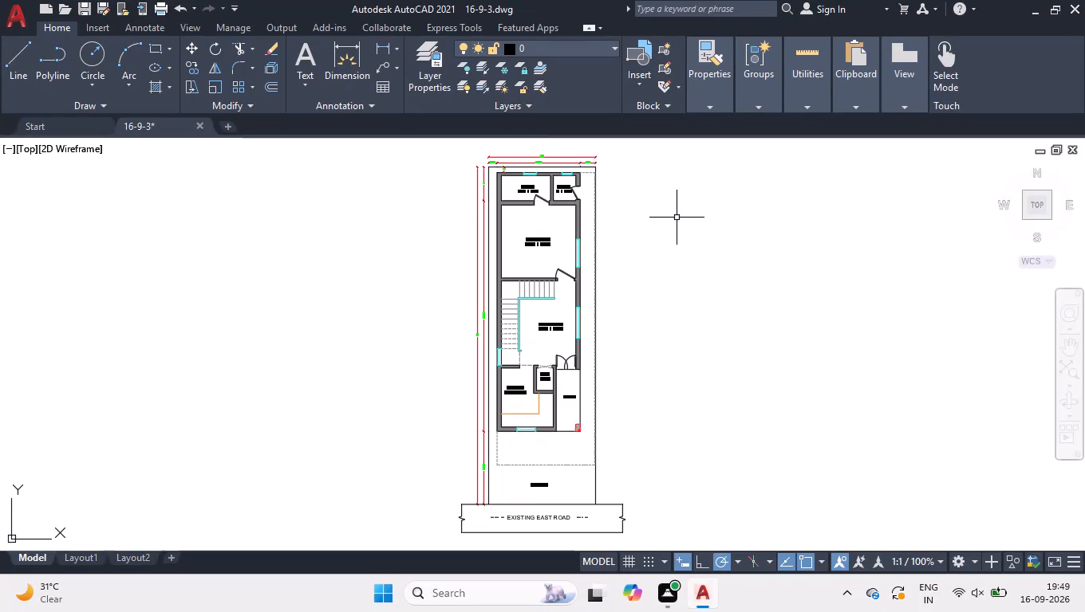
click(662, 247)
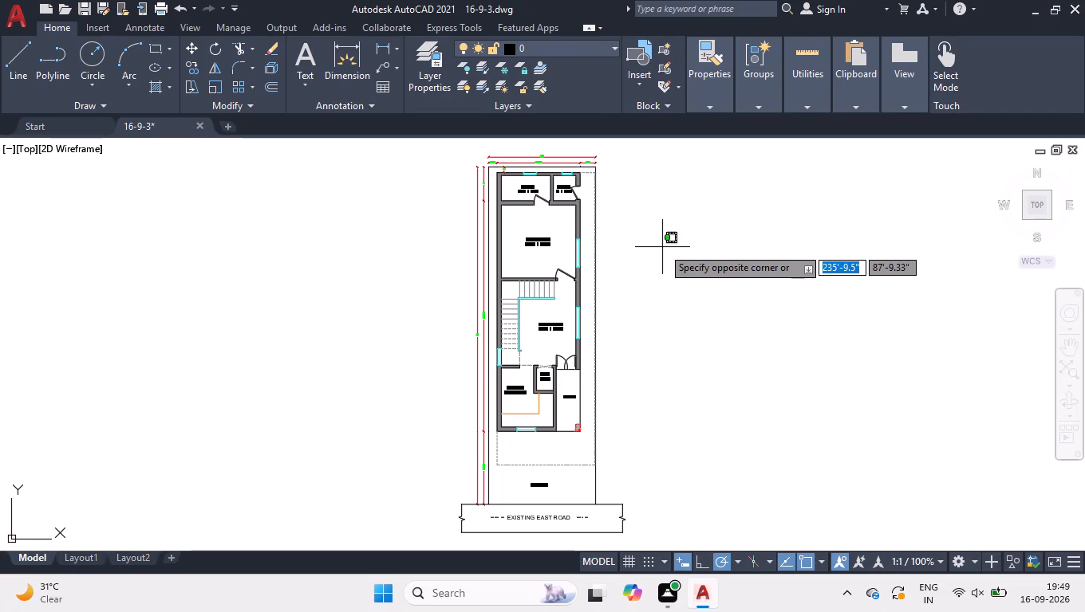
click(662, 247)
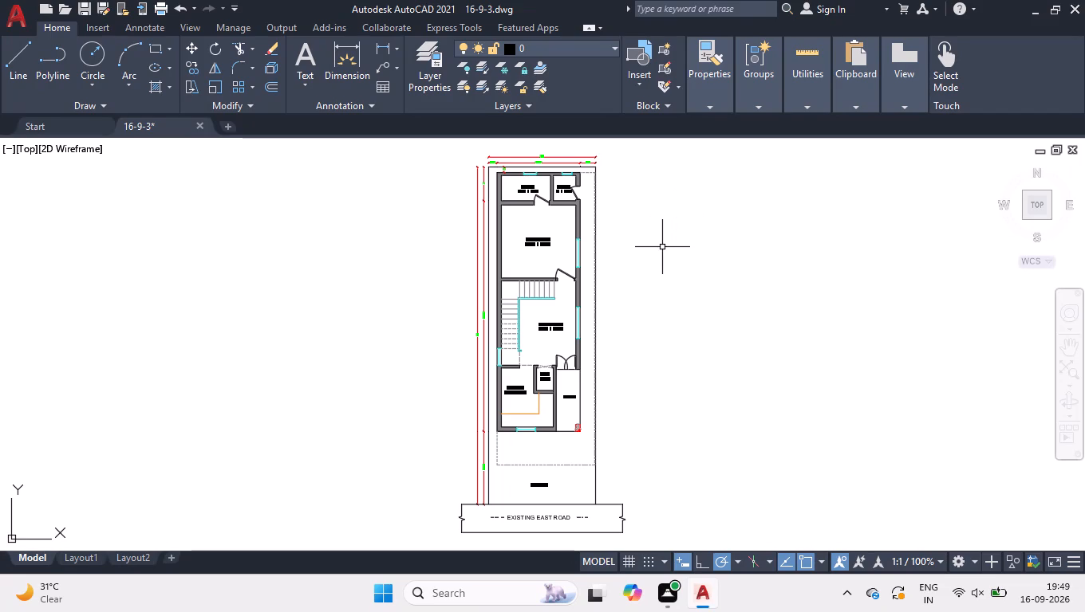
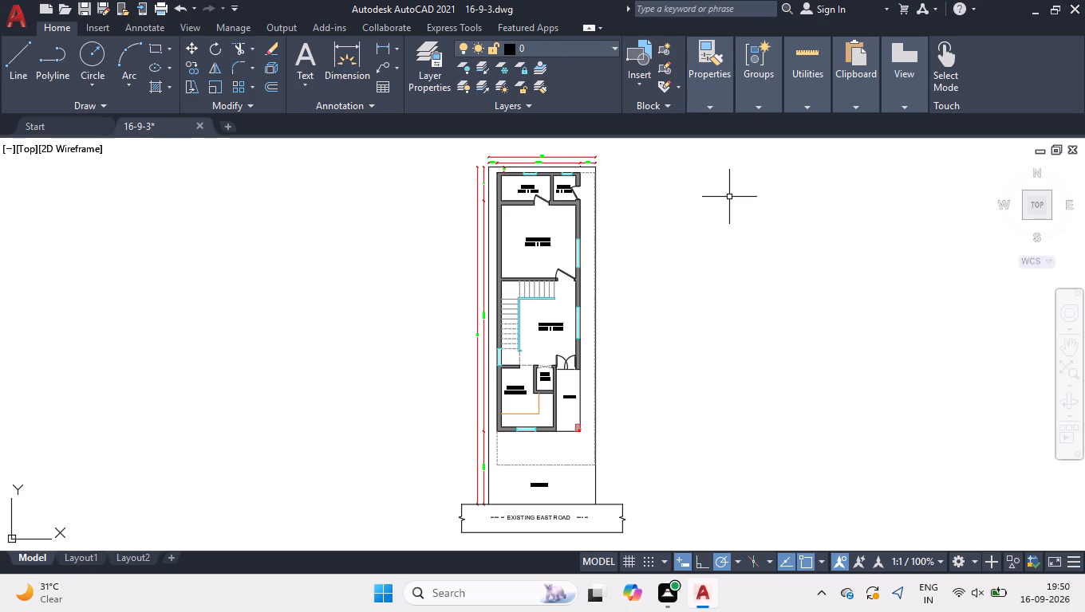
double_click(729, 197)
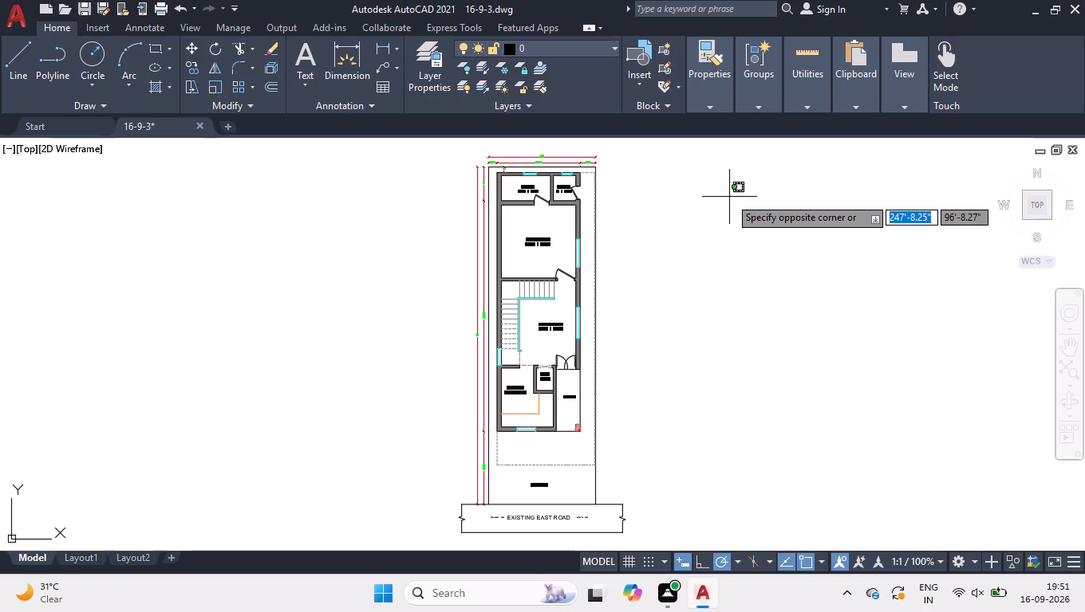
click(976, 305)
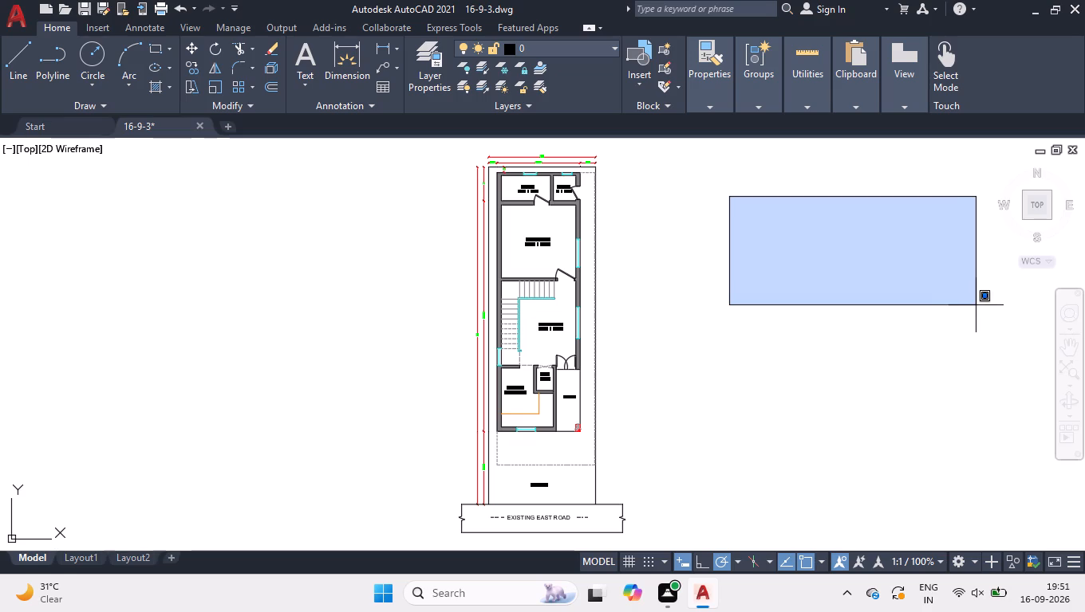
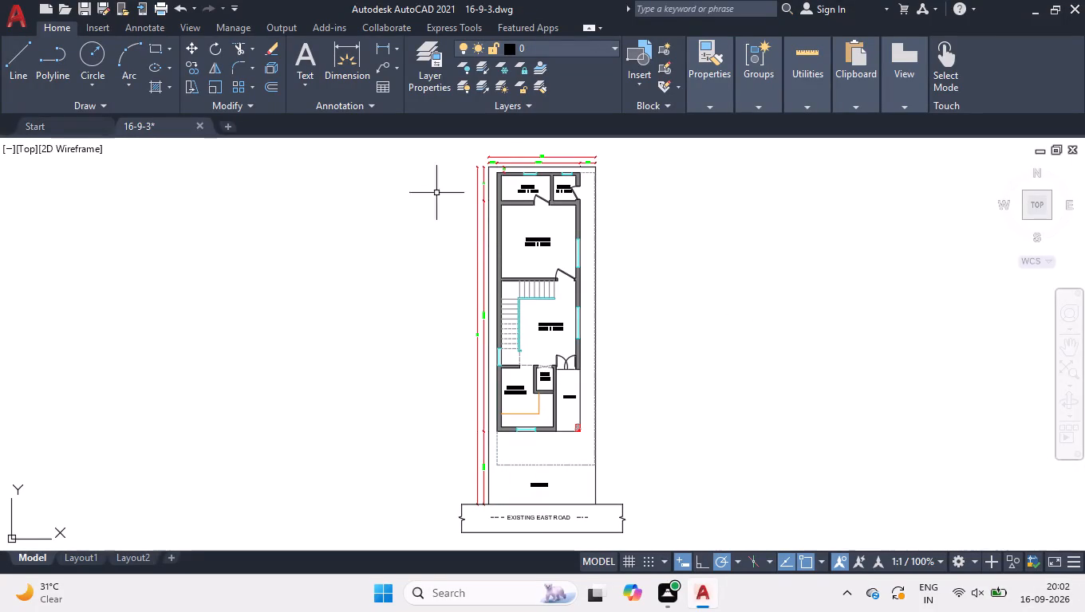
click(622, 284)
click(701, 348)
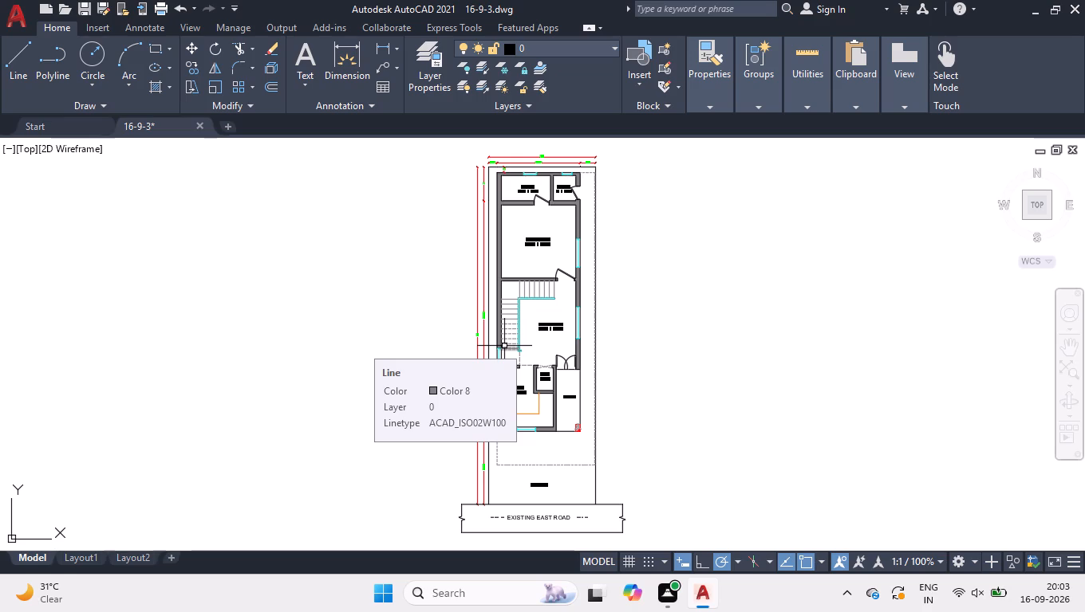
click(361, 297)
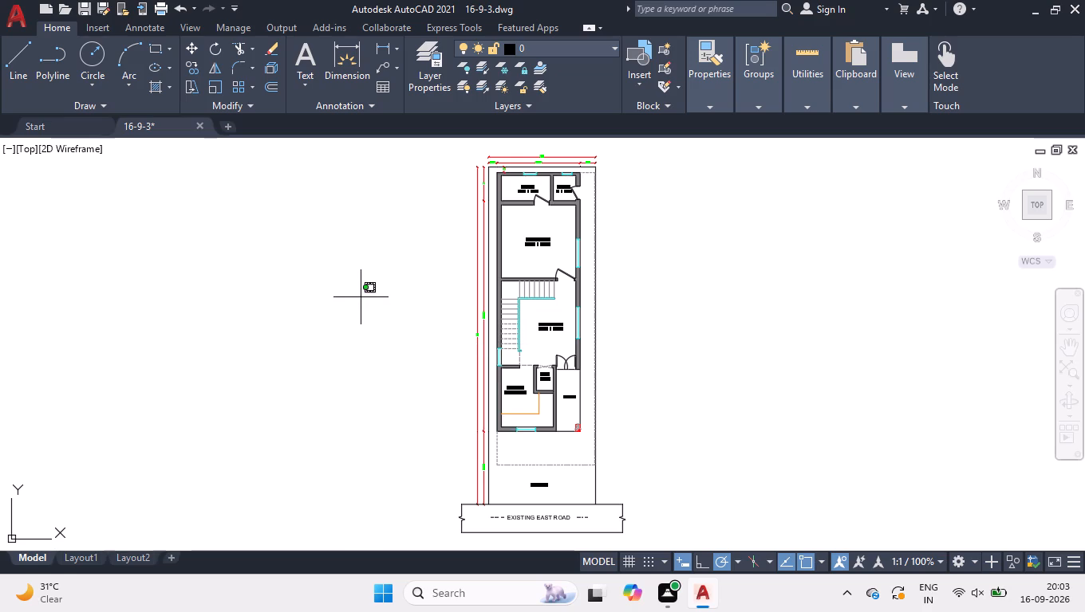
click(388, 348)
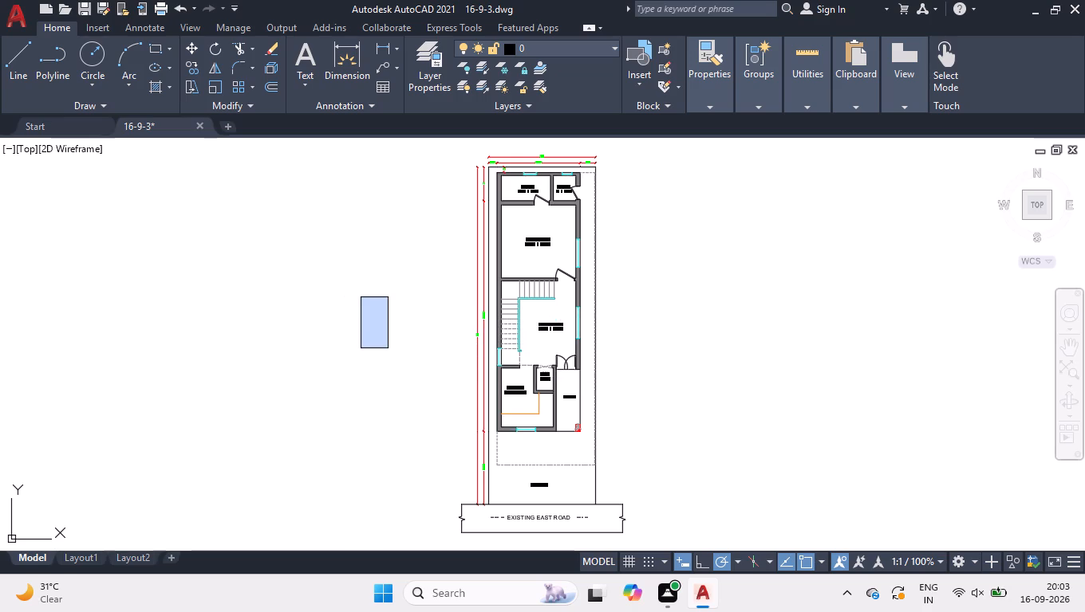
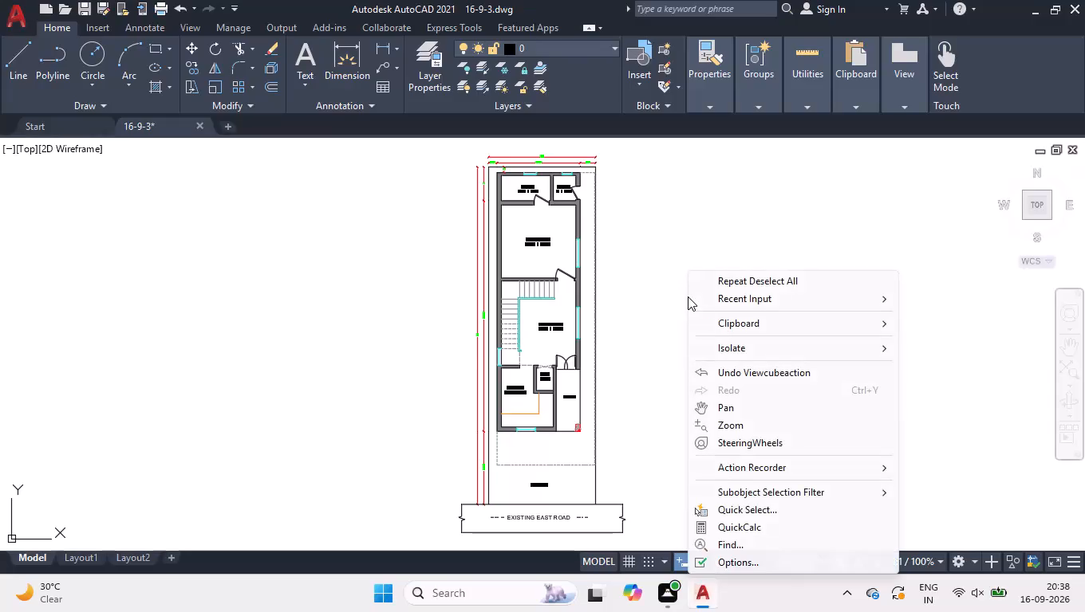
Delete the default viewport from the Layout1 sheet.
click(390, 325)
click(393, 273)
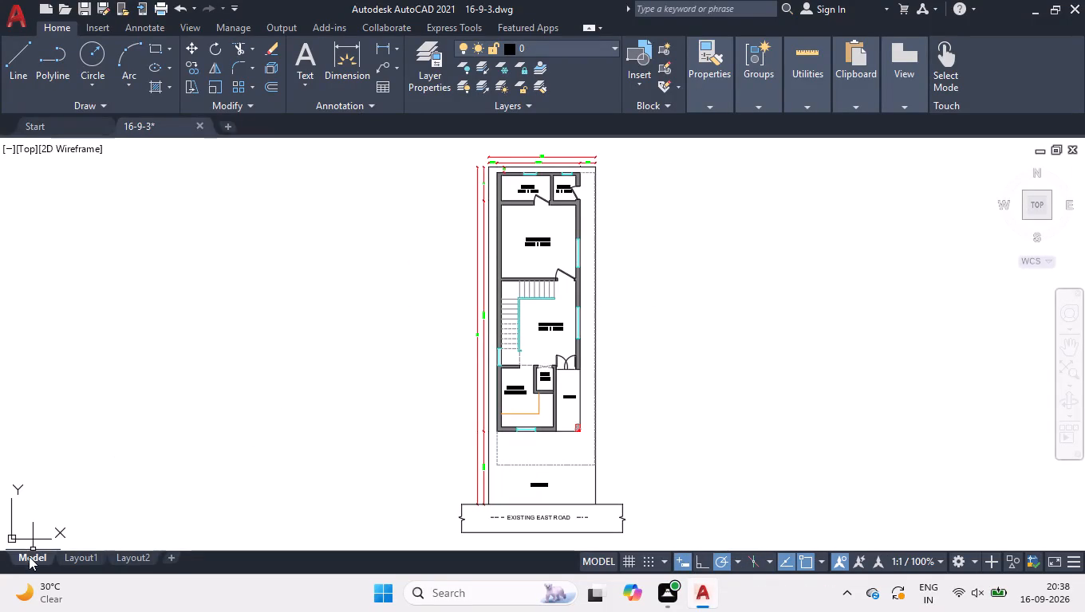
click(69, 553)
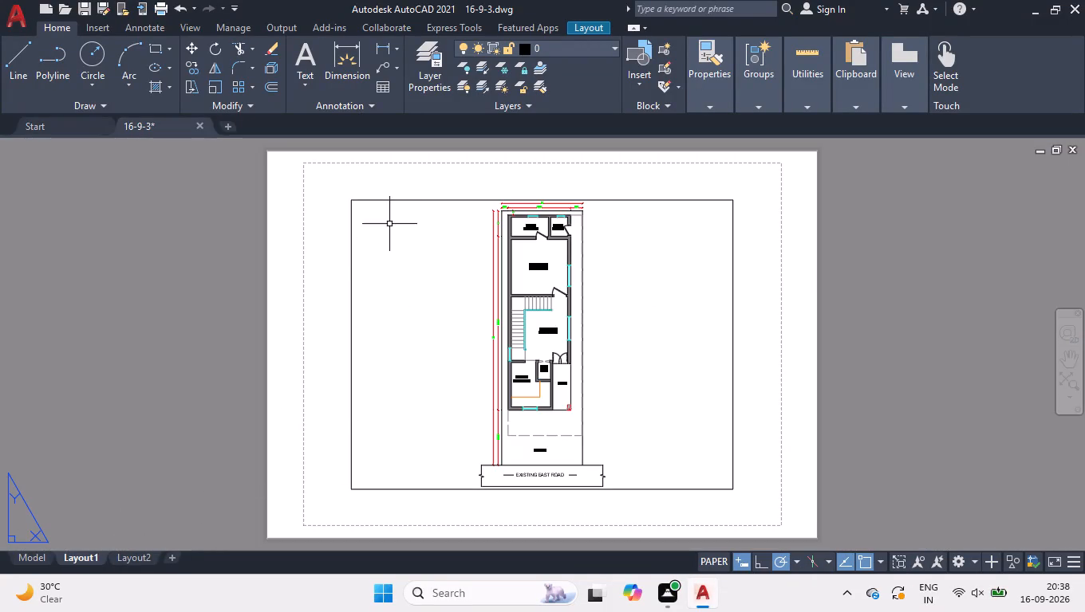
click(389, 192)
click(258, 304)
key(Delete)
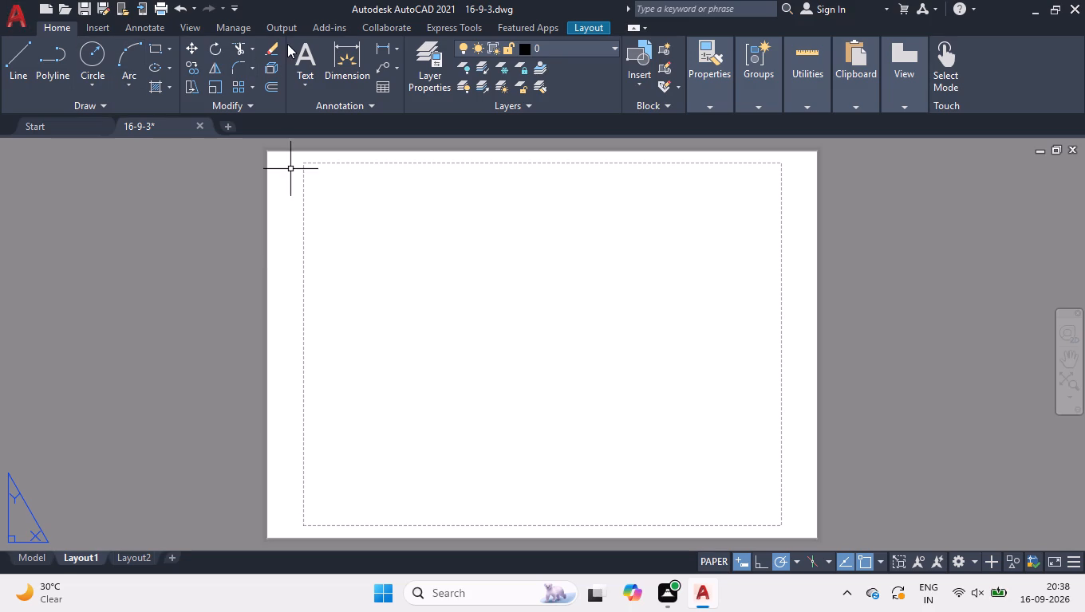
Modify Layout1's page setup to use DWG To PDF.pc3, ISO full bleed A3 (420 x 297 mm) paper and Maximum viewport quality.
right_click(64, 556)
click(127, 432)
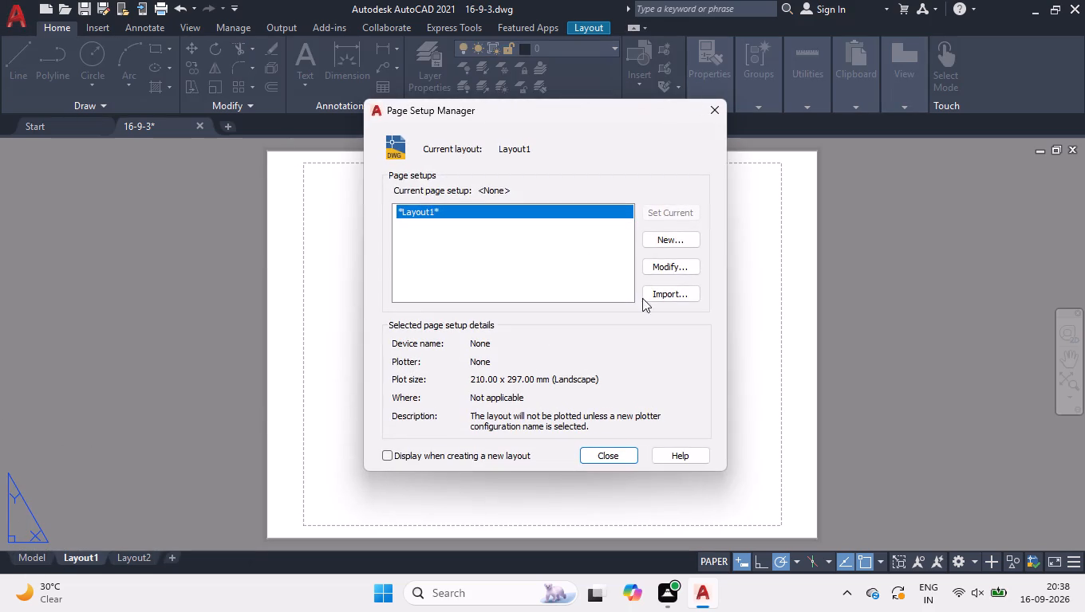
click(683, 271)
click(392, 178)
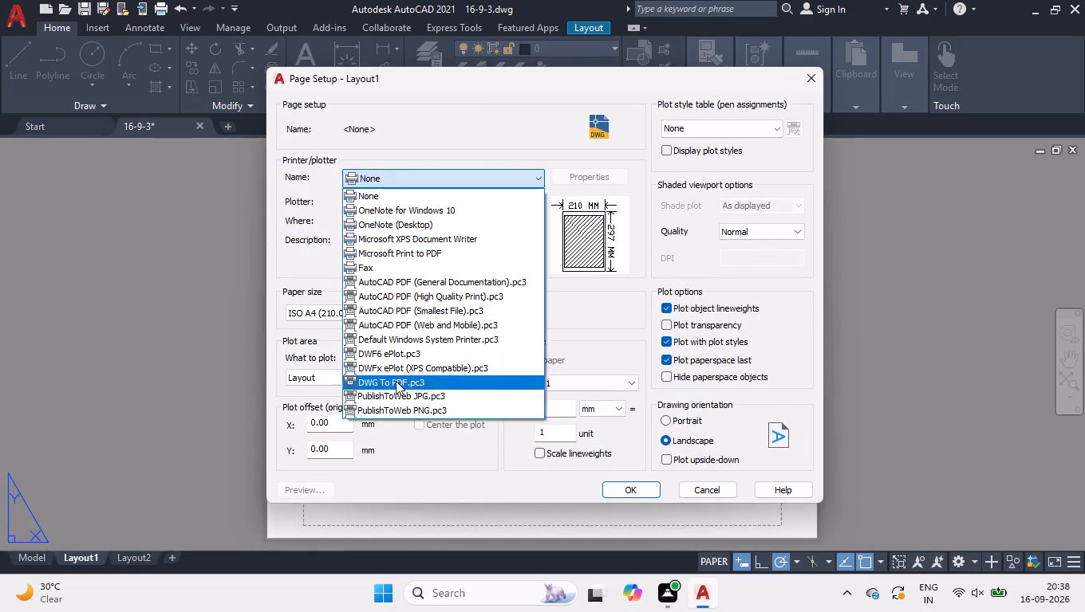
click(404, 389)
click(397, 302)
click(397, 311)
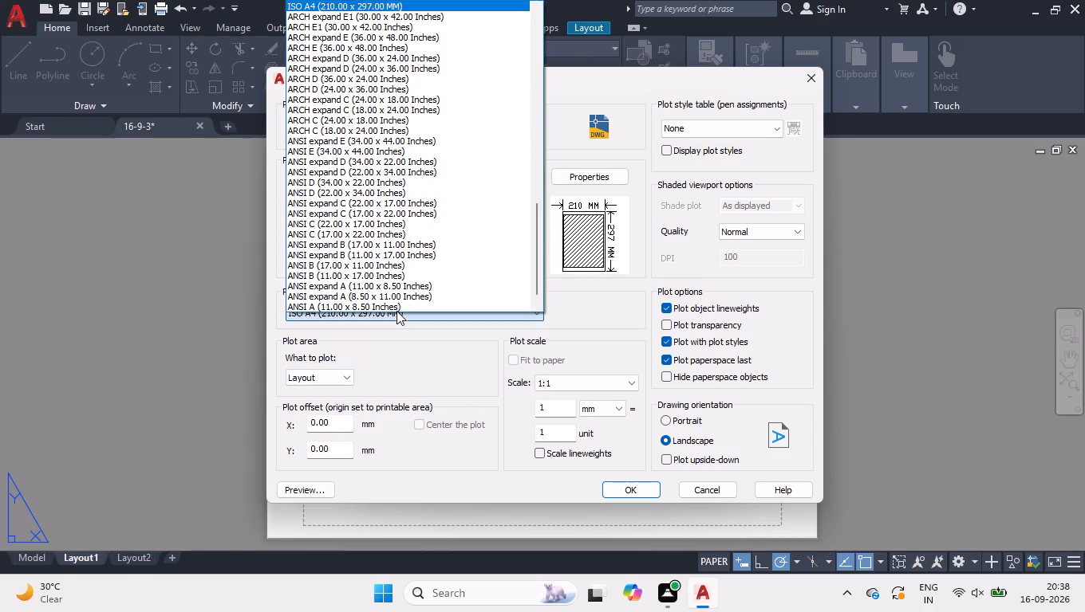
scroll(408, 148, up, 17)
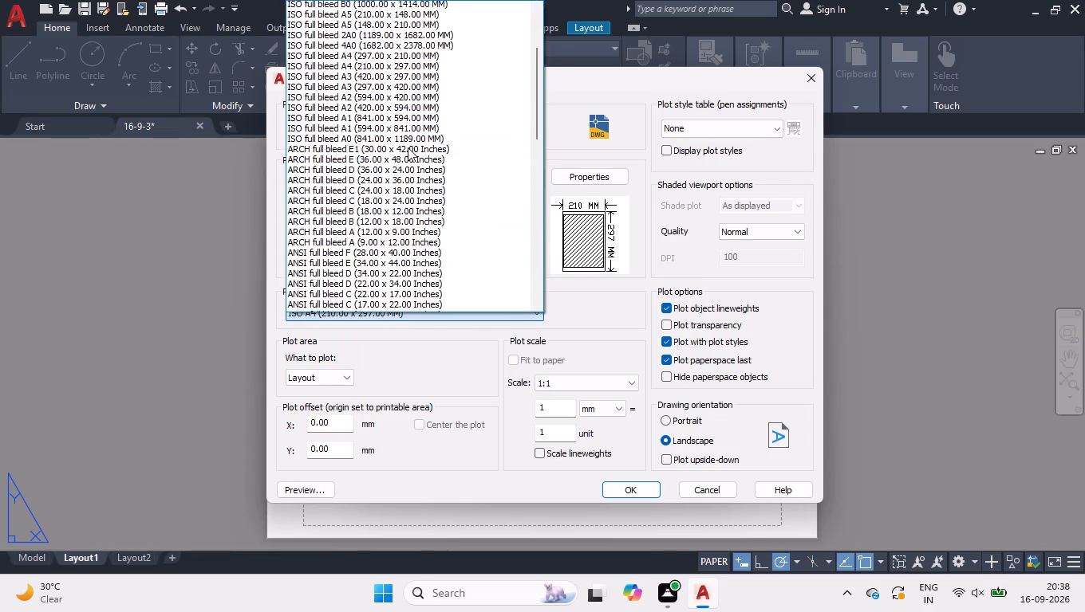
click(407, 79)
click(724, 226)
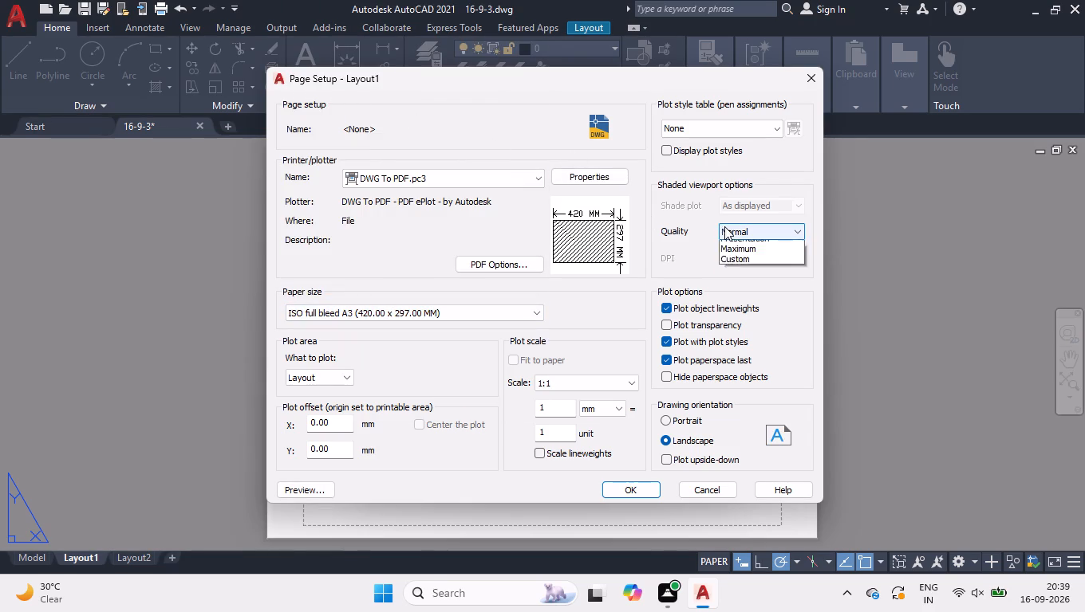
click(749, 291)
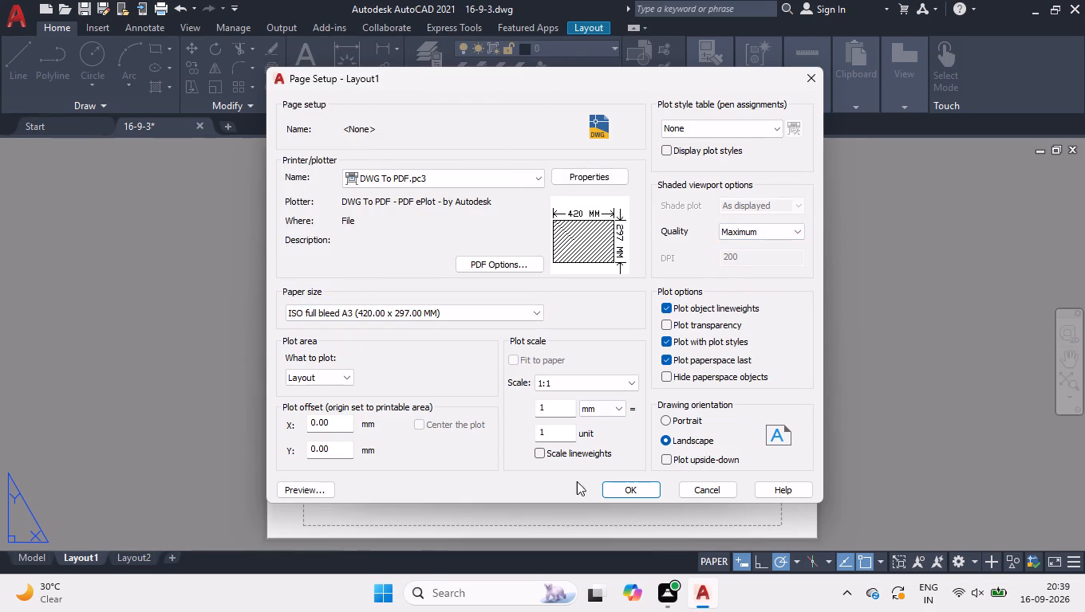
click(615, 488)
click(622, 453)
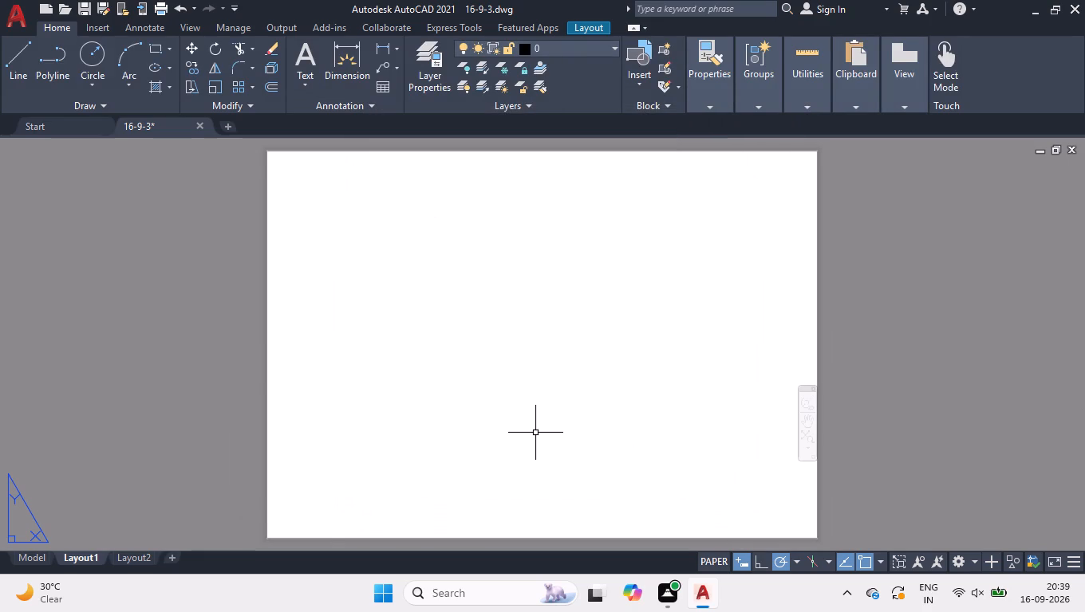
Create a viewport with MV covering the full A3 sheet, from corner 0,0 to corner 420,297.
text(MV)
key(Return)
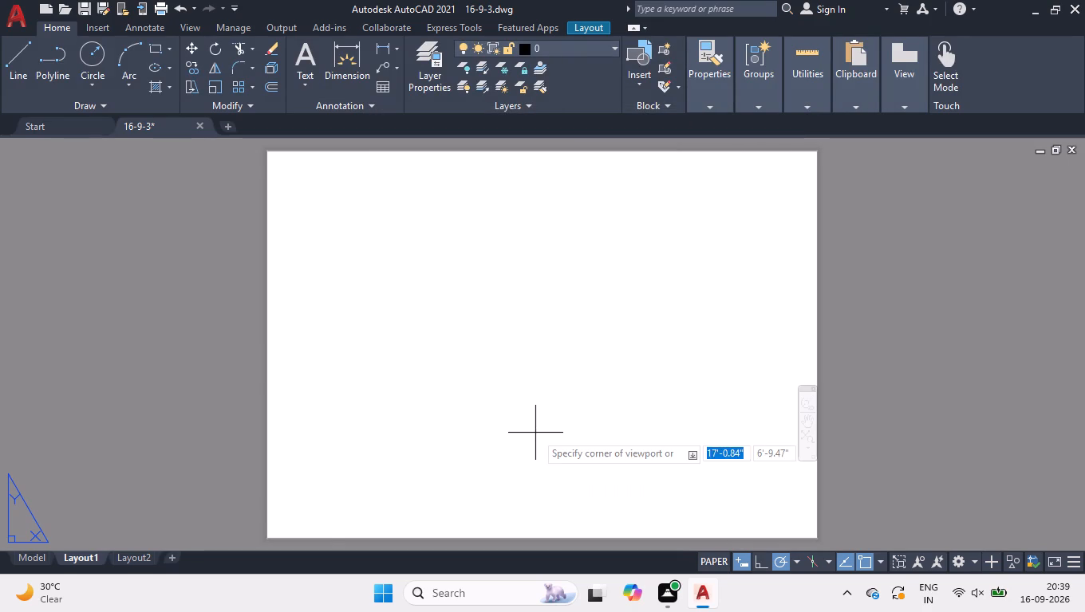
text(0,0)
key(Return)
text(420,297)
key(Return)
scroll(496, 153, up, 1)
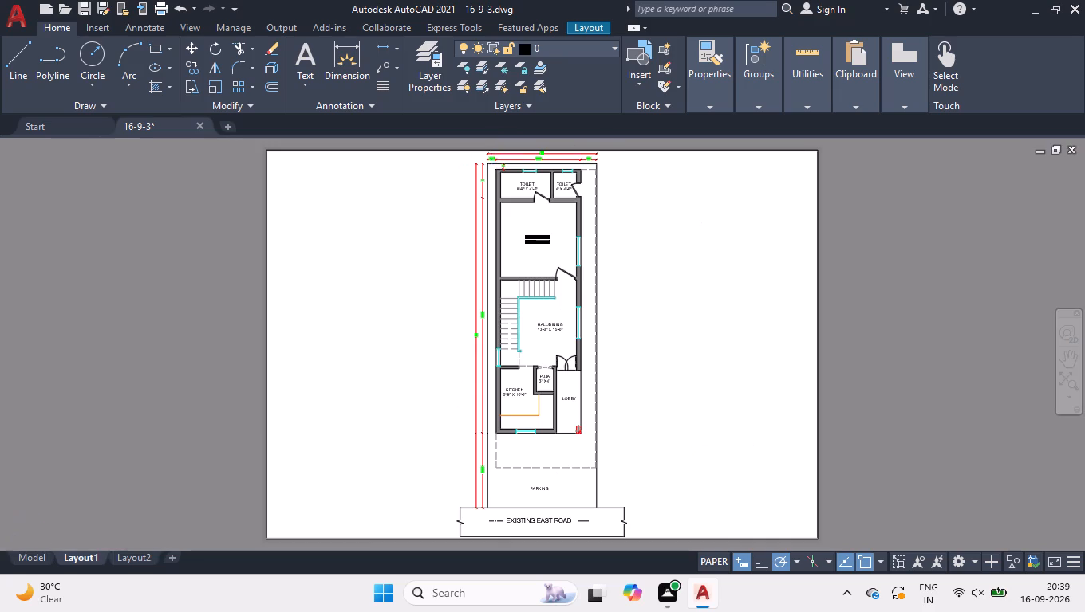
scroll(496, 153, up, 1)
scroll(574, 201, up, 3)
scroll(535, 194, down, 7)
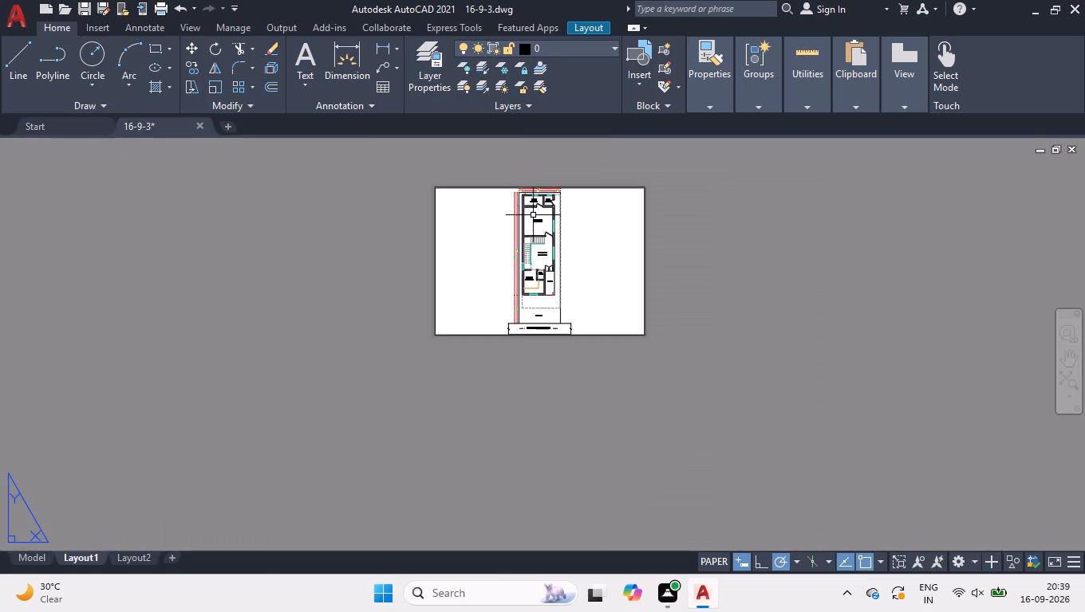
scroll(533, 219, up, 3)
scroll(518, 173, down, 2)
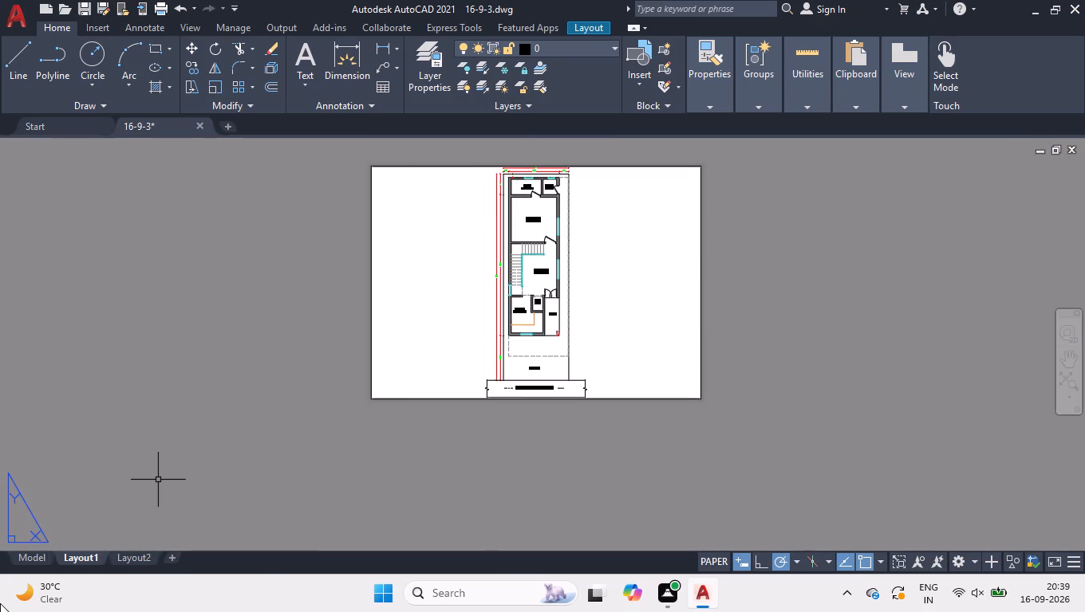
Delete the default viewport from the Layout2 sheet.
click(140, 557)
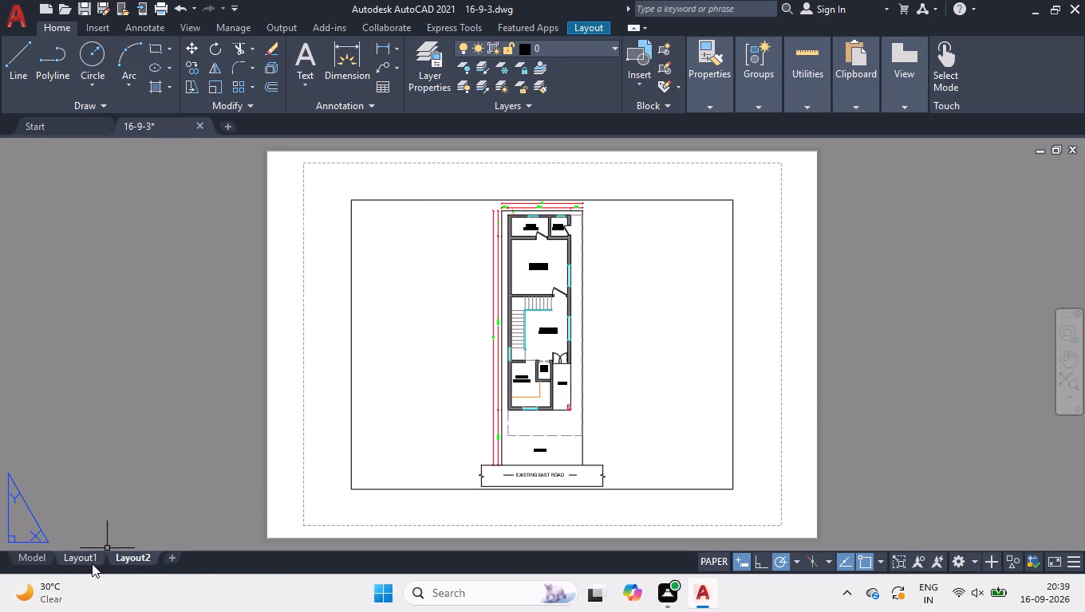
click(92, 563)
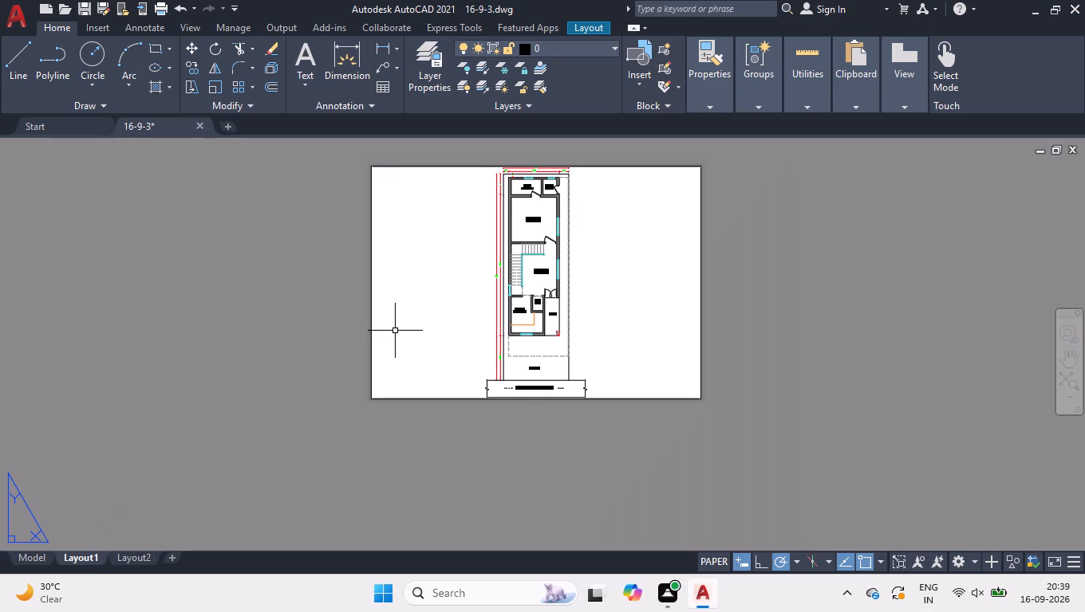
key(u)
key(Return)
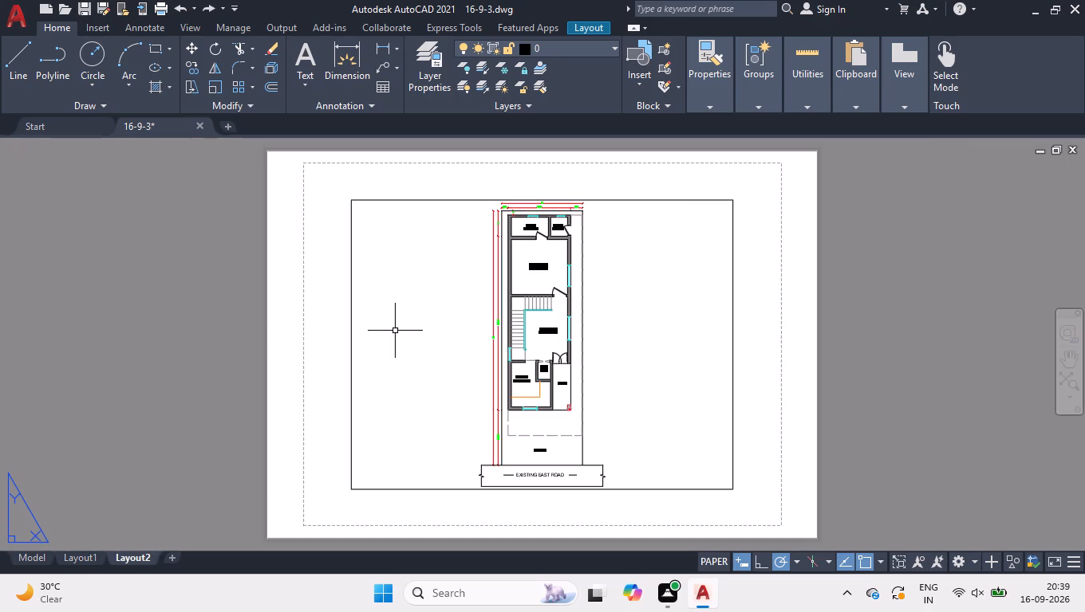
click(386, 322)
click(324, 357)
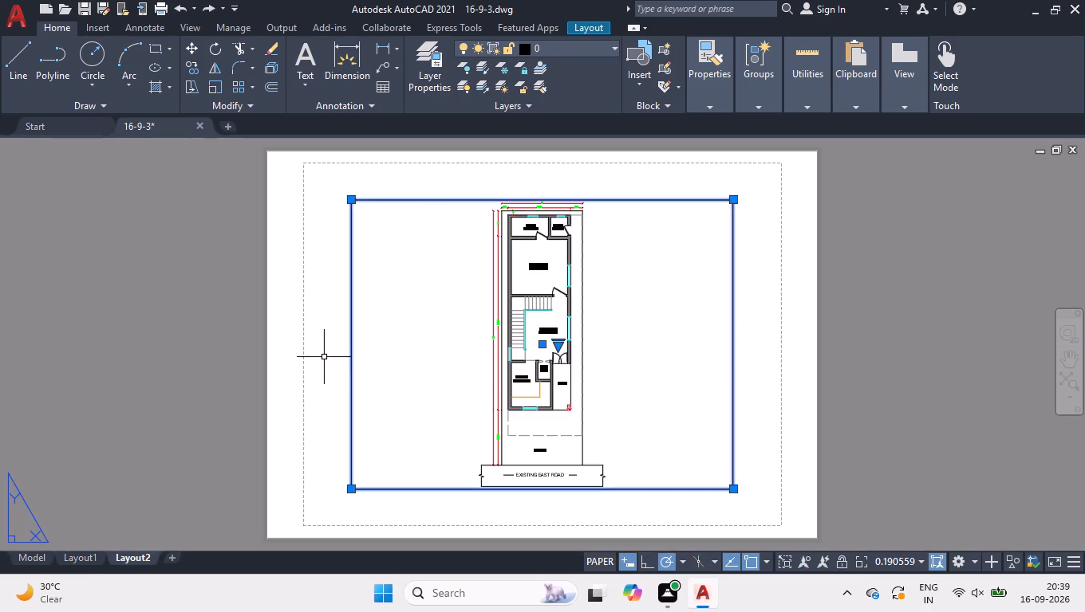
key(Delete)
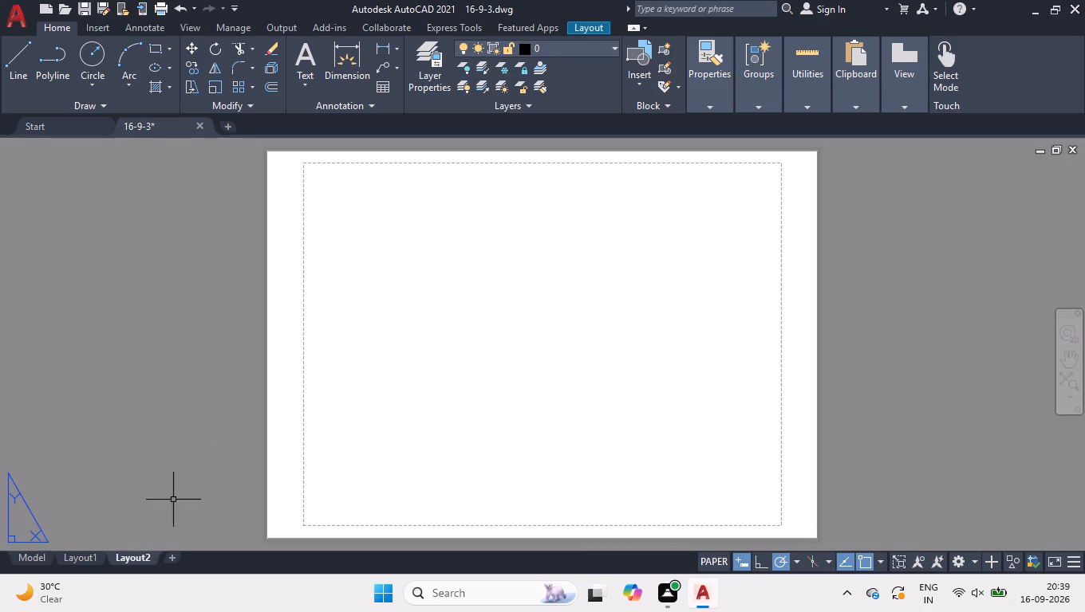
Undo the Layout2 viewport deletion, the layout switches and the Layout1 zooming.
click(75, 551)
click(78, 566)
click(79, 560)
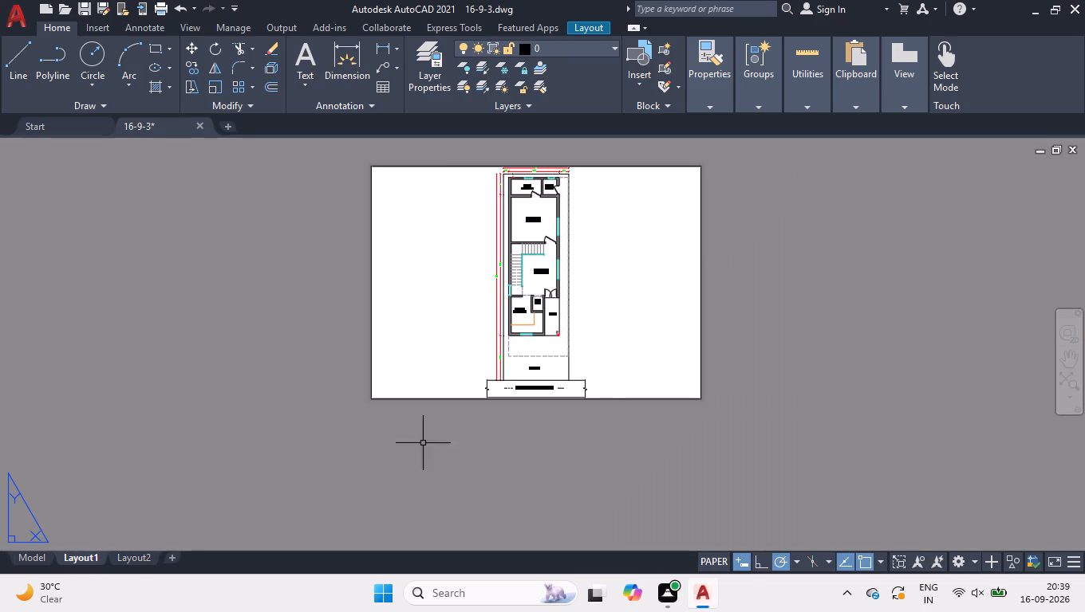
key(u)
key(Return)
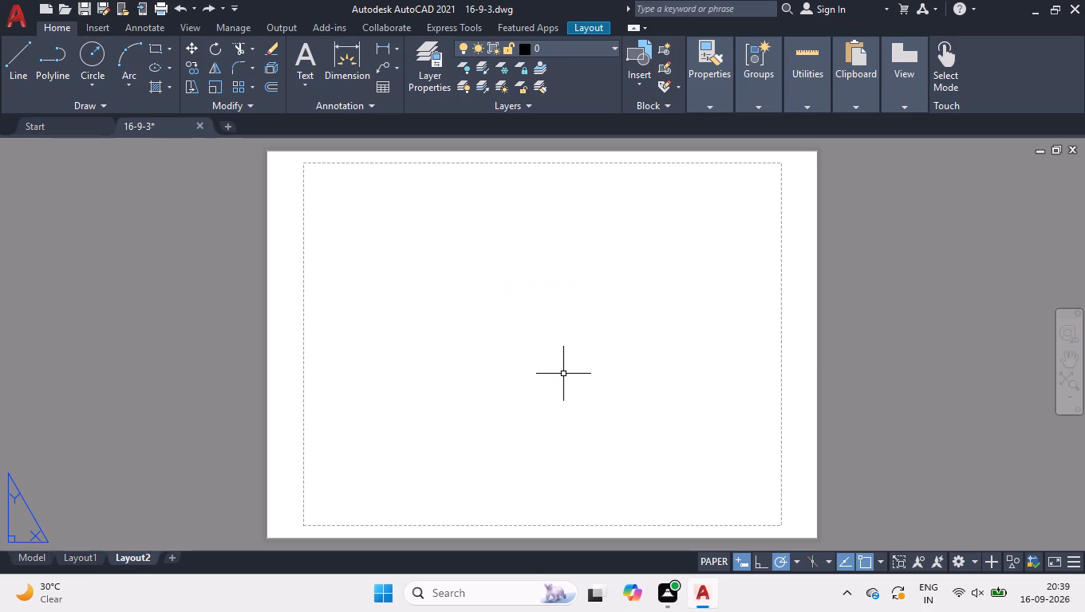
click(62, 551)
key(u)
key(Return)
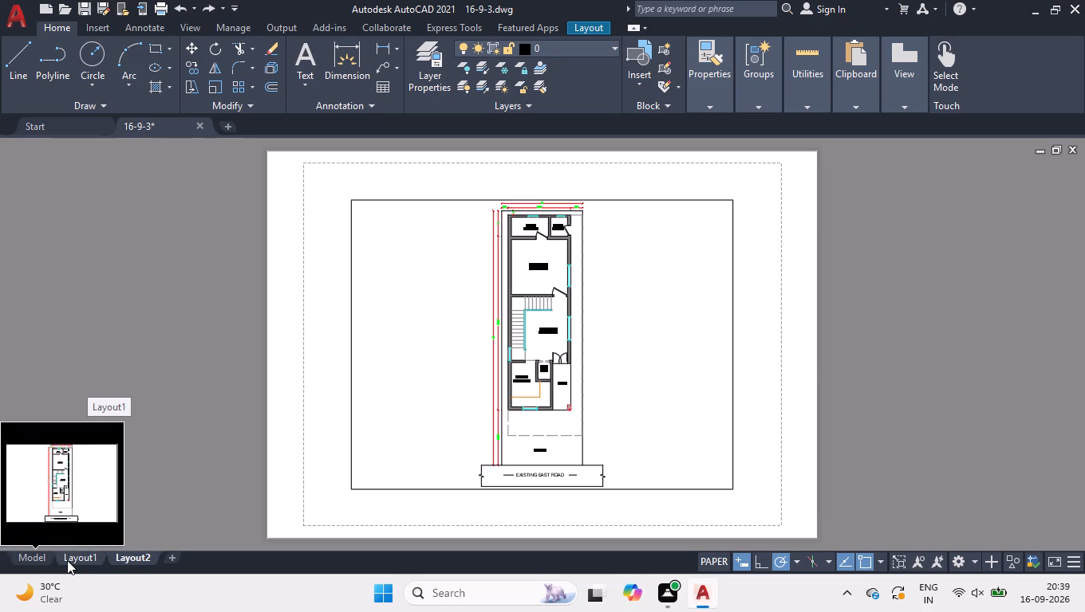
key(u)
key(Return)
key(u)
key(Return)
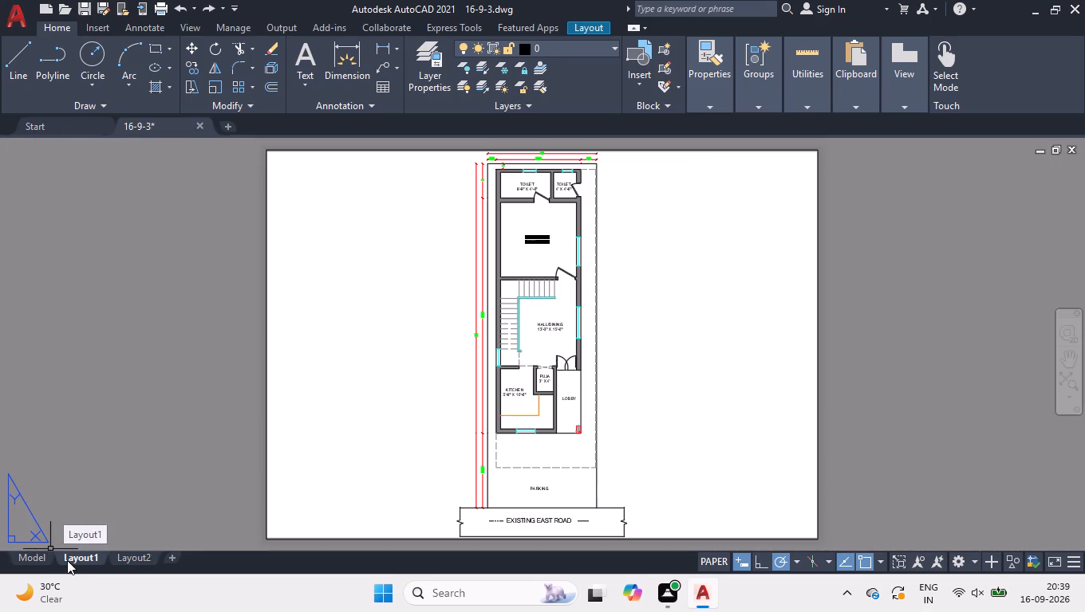
Export the current layout, Layout1, as 16-9-3.pdf to the Desktop.
click(15, 12)
click(52, 277)
click(222, 249)
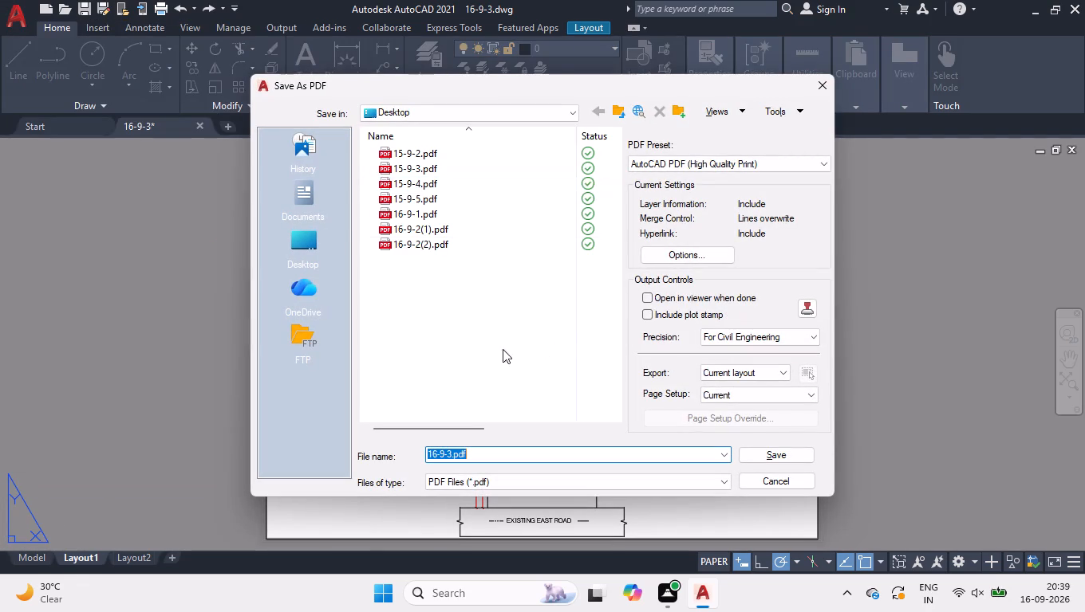
key(Return)
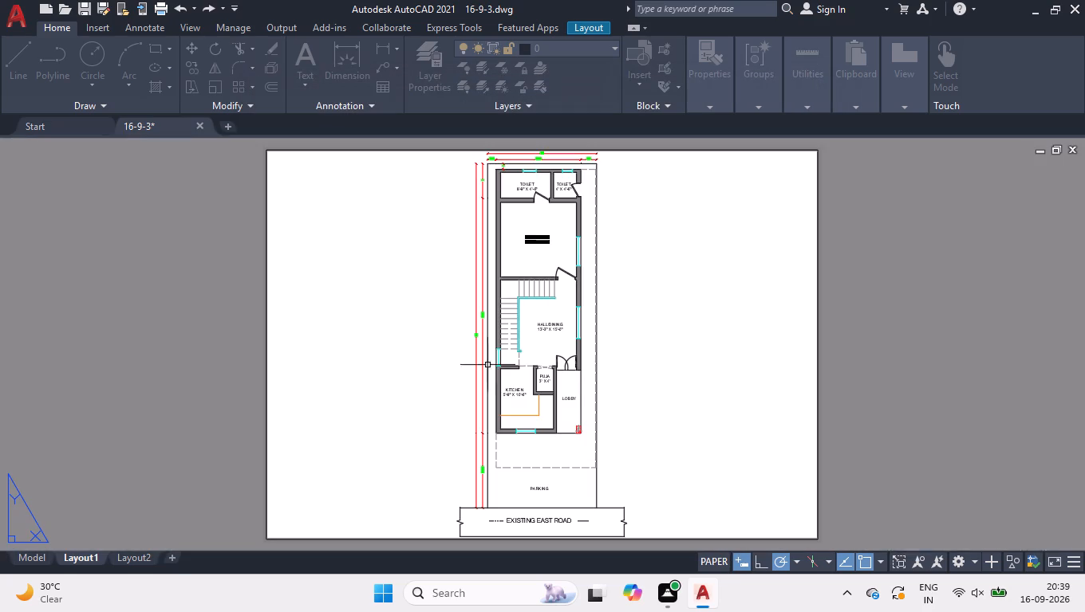
Return to model space and exit the program, saving the changes to 16-9-3.dwg.
click(30, 559)
key(ctrl+q)
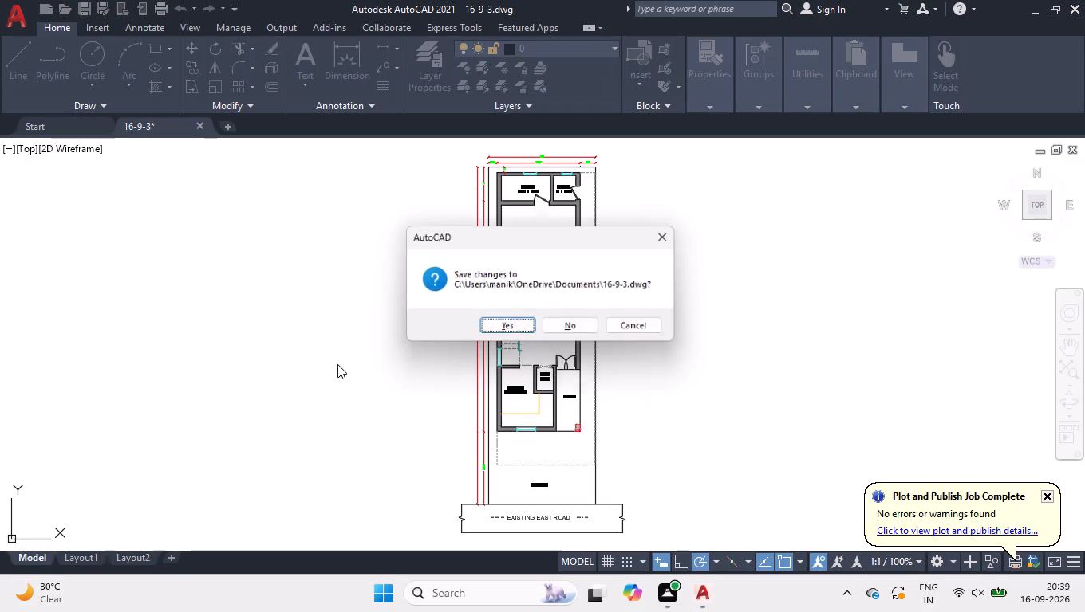
key(Return)
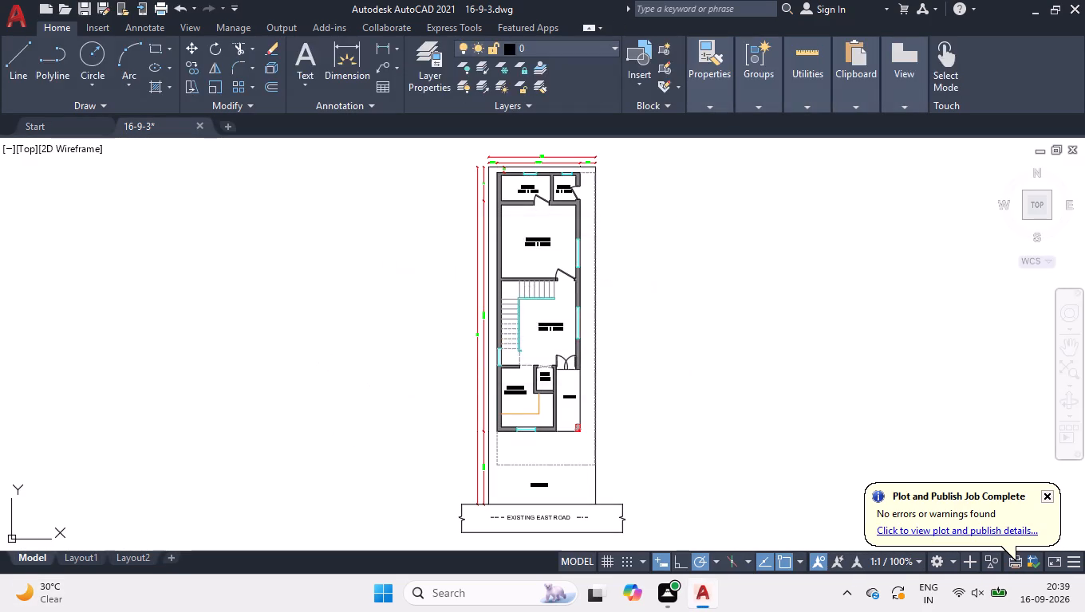
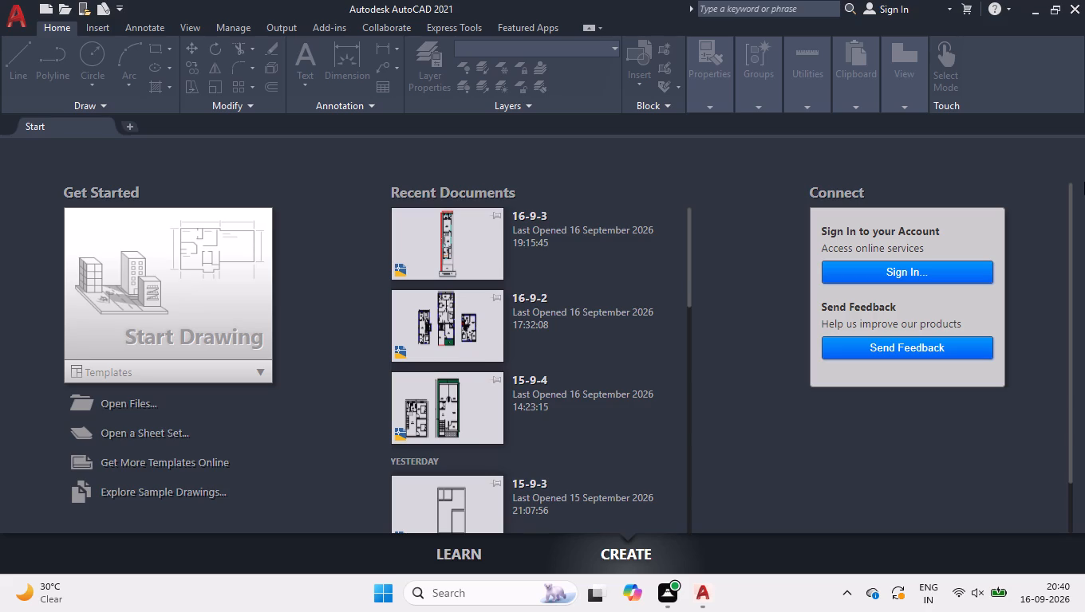
Open the recent drawing 16-9-3.
click(455, 239)
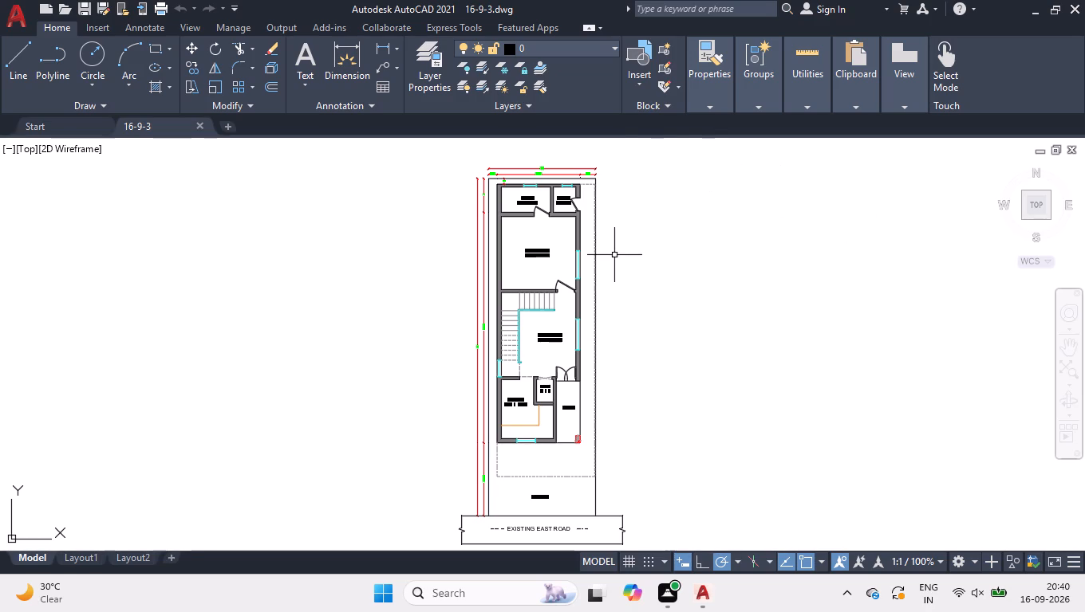
Move the long dashed line beside the plot's right boundary 1 inch inward, toward the house.
scroll(581, 345, up, 1)
scroll(617, 336, down, 2)
scroll(594, 428, up, 2)
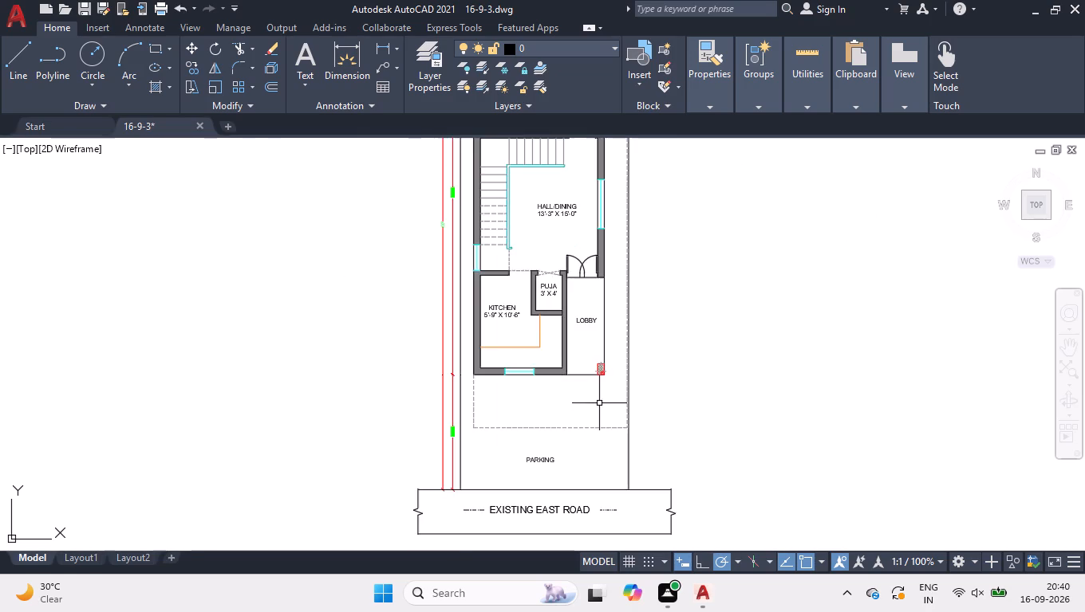
scroll(603, 363, up, 2)
click(660, 367)
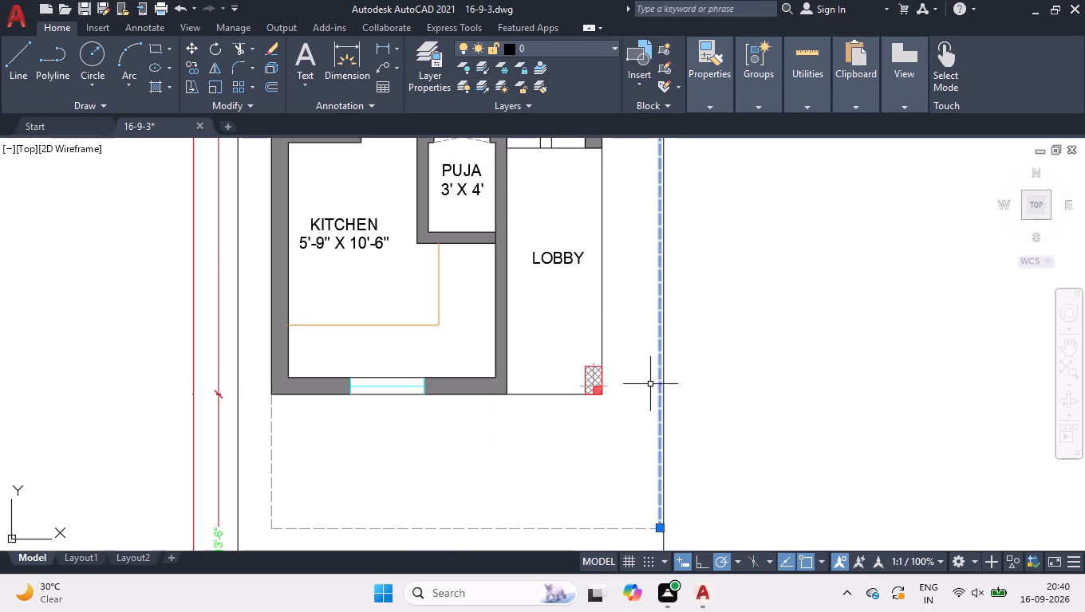
scroll(645, 386, down, 2)
scroll(665, 209, up, 3)
scroll(600, 214, up, 2)
scroll(543, 275, up, 3)
click(637, 244)
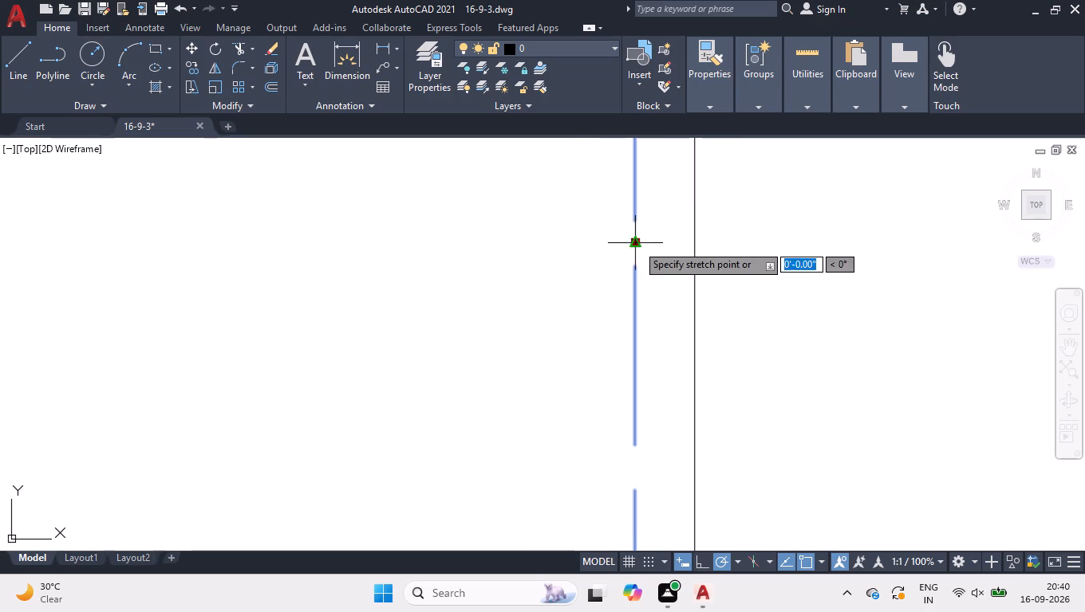
key(1)
key(Return)
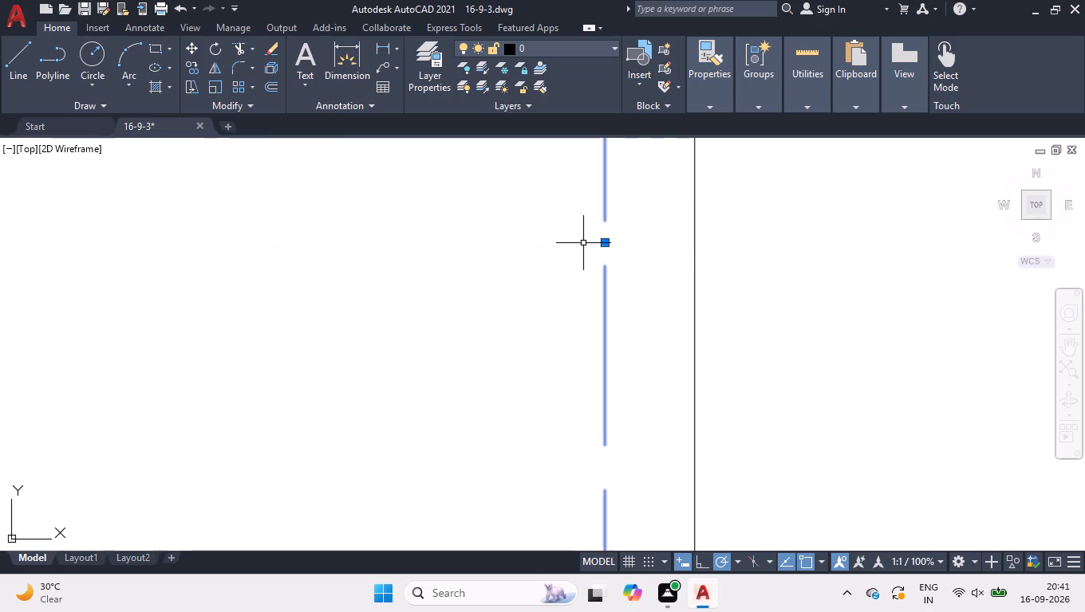
Shorten the dashed line beside the small toilet so it ends at the top of the moved vertical dashed line.
scroll(620, 390, down, 2)
scroll(624, 256, down, 8)
scroll(607, 165, up, 3)
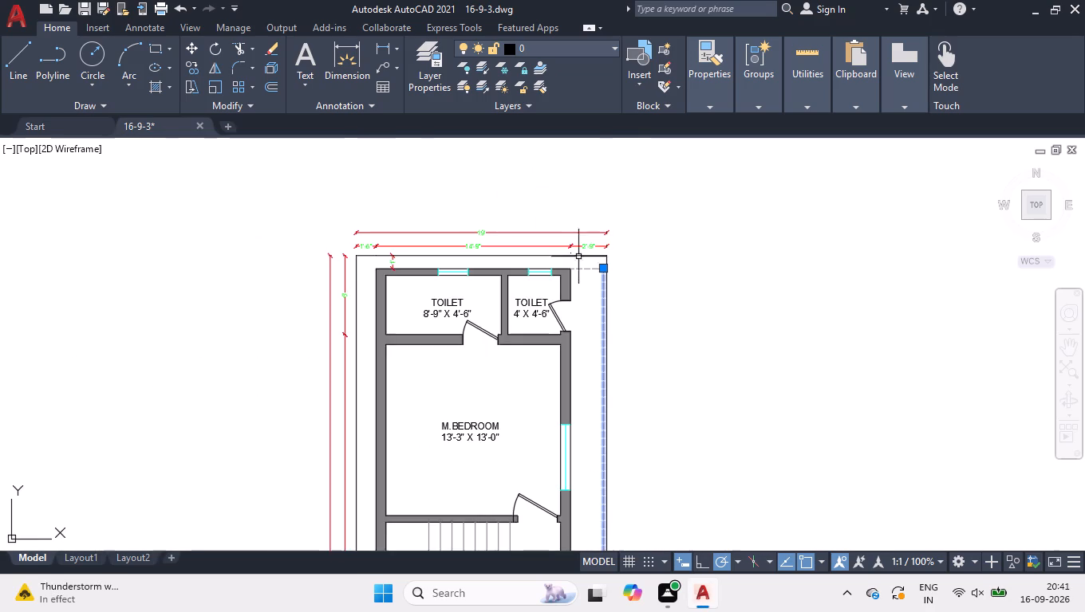
scroll(610, 288, up, 3)
click(550, 237)
click(518, 199)
scroll(543, 203, up, 2)
scroll(617, 235, up, 3)
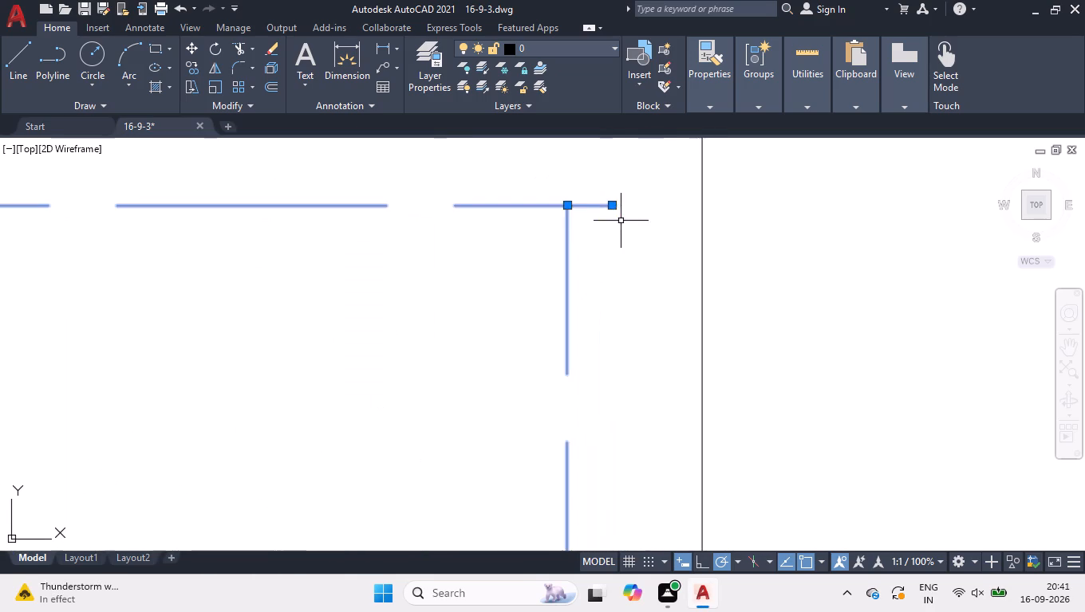
scroll(566, 174, up, 3)
click(744, 307)
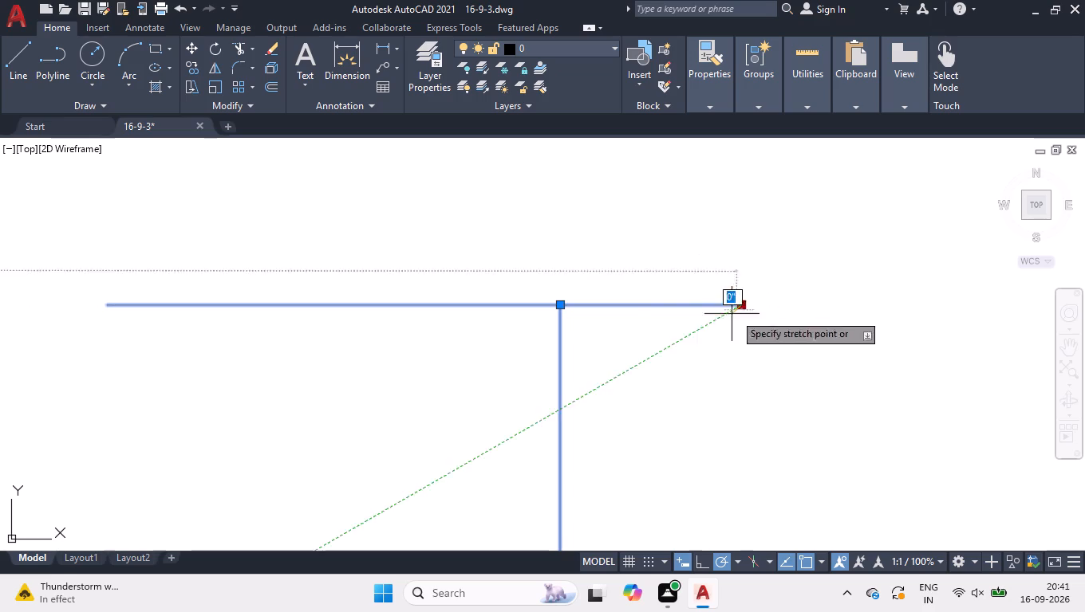
click(558, 303)
Shorten the dashed line above the parking area to meet the bottom end of the moved vertical dashed line, and clear the selection.
scroll(572, 254, down, 7)
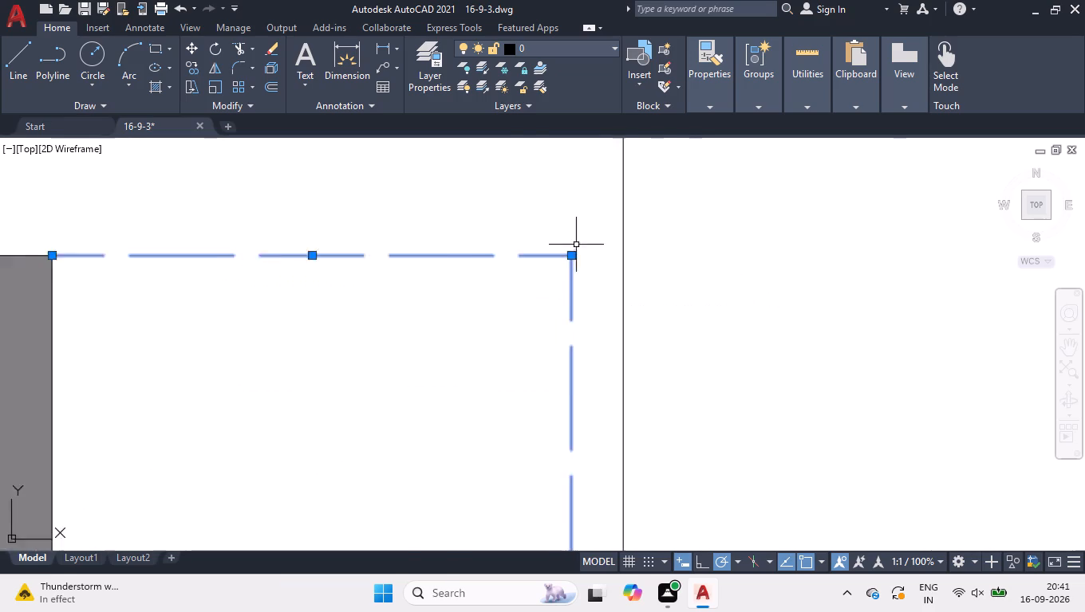
scroll(576, 245, down, 10)
scroll(656, 352, down, 3)
scroll(656, 413, up, 3)
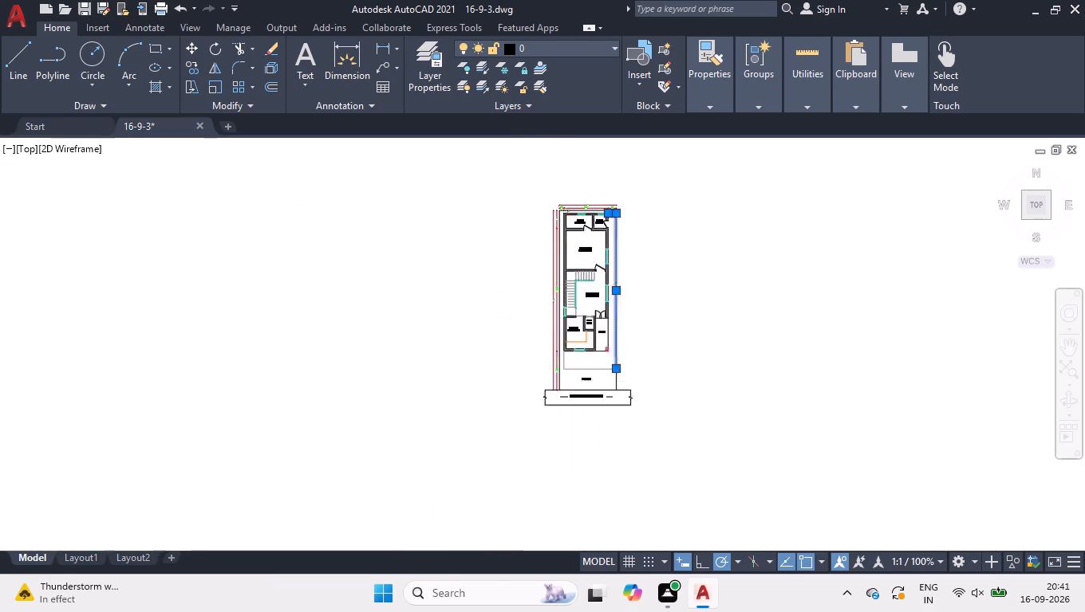
scroll(602, 353, up, 5)
scroll(509, 303, up, 7)
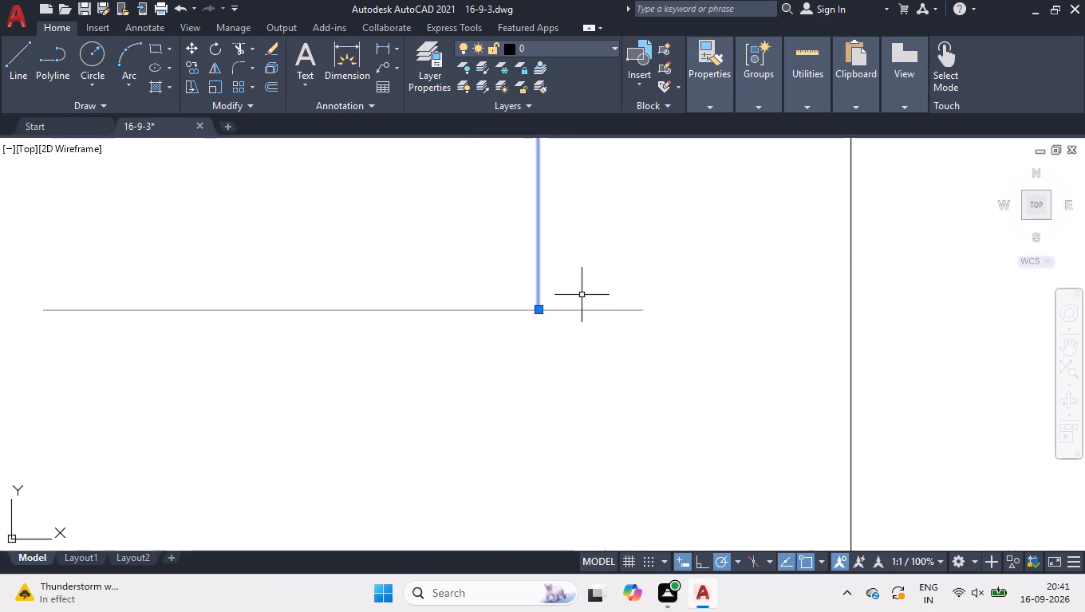
scroll(583, 306, up, 3)
drag(710, 281, 706, 289)
click(519, 414)
click(811, 332)
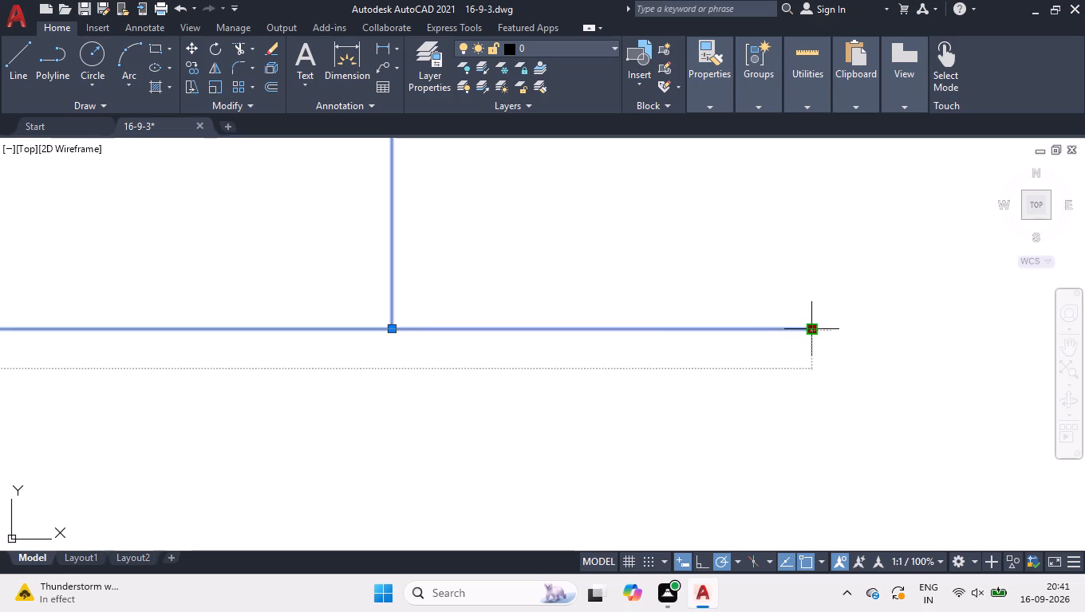
click(392, 331)
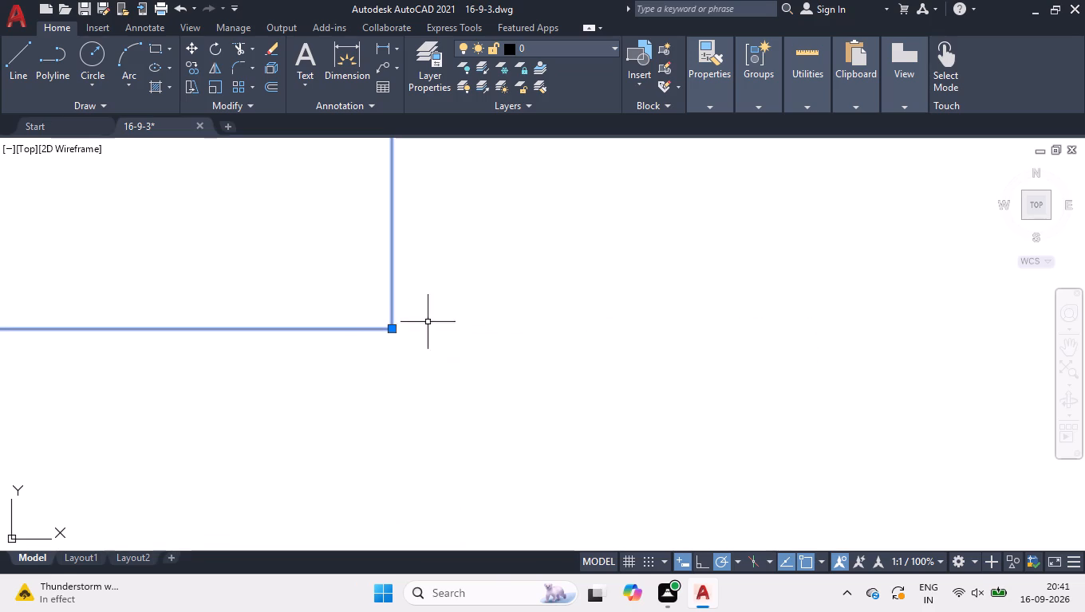
right_click(470, 307)
click(565, 458)
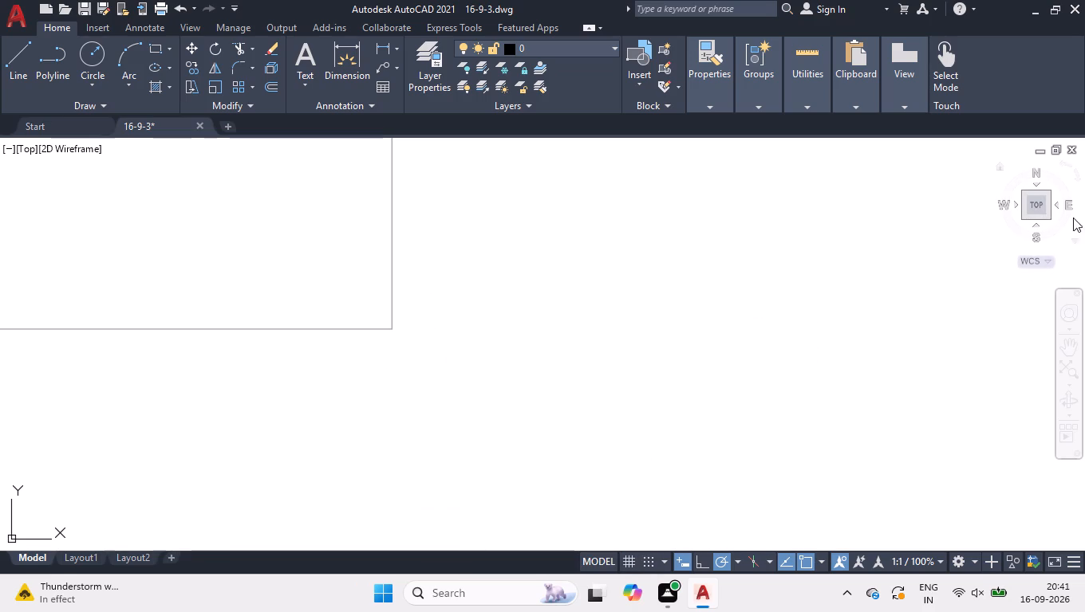
Examine the whole plan and the adjusted dashed outline around the two toilets.
click(1044, 210)
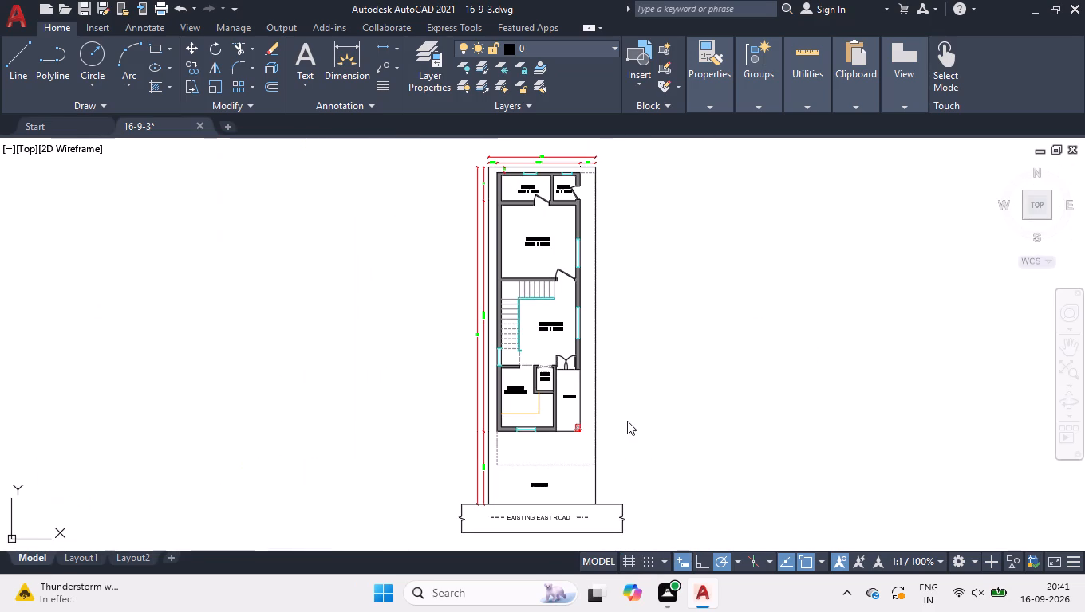
scroll(589, 157, up, 1)
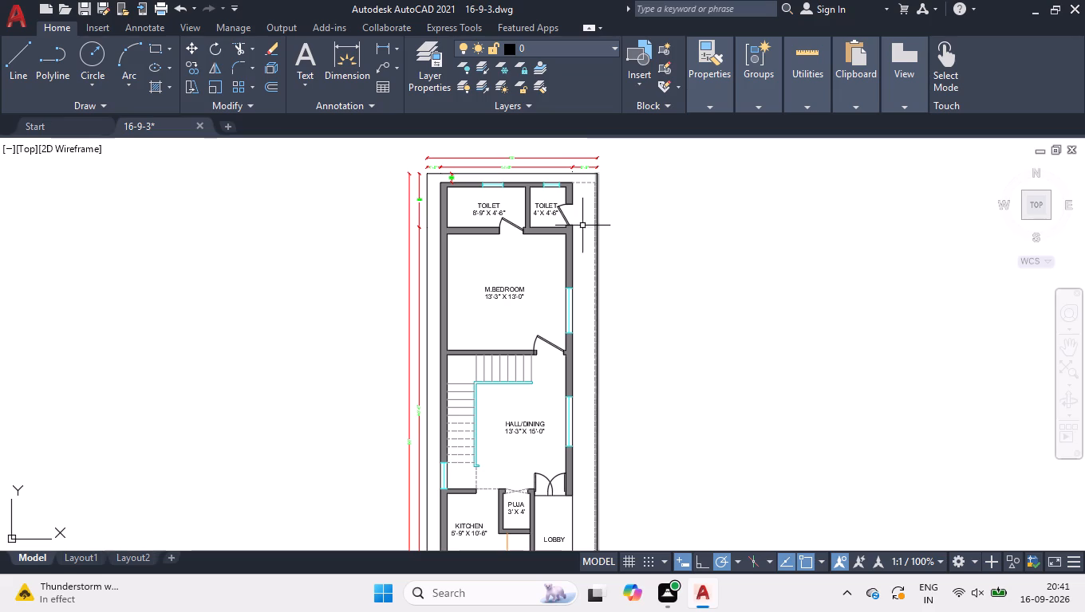
scroll(542, 185, up, 1)
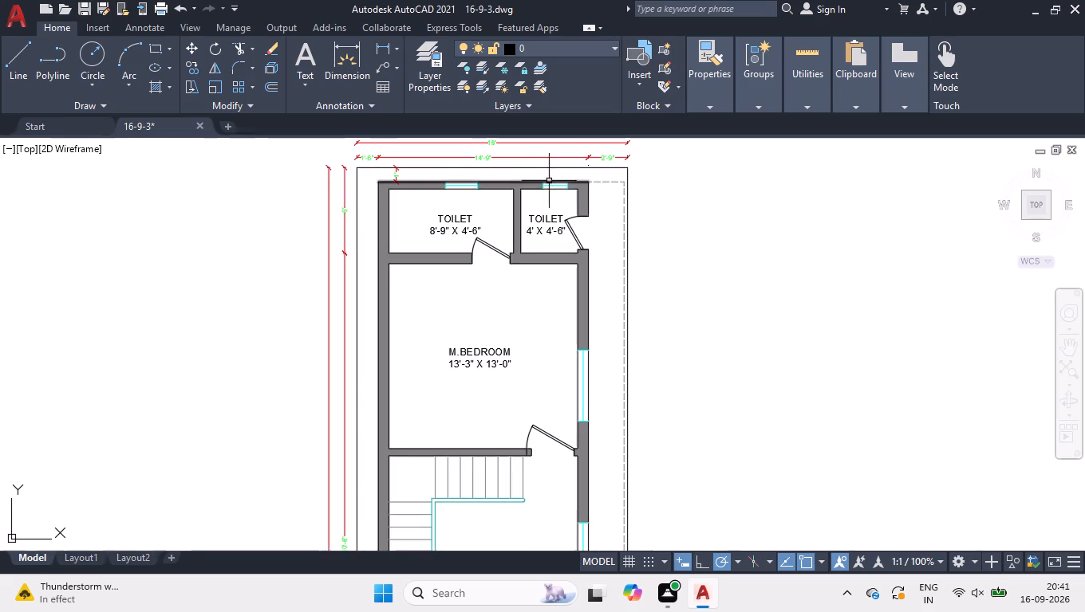
scroll(601, 205, up, 2)
scroll(601, 205, down, 1)
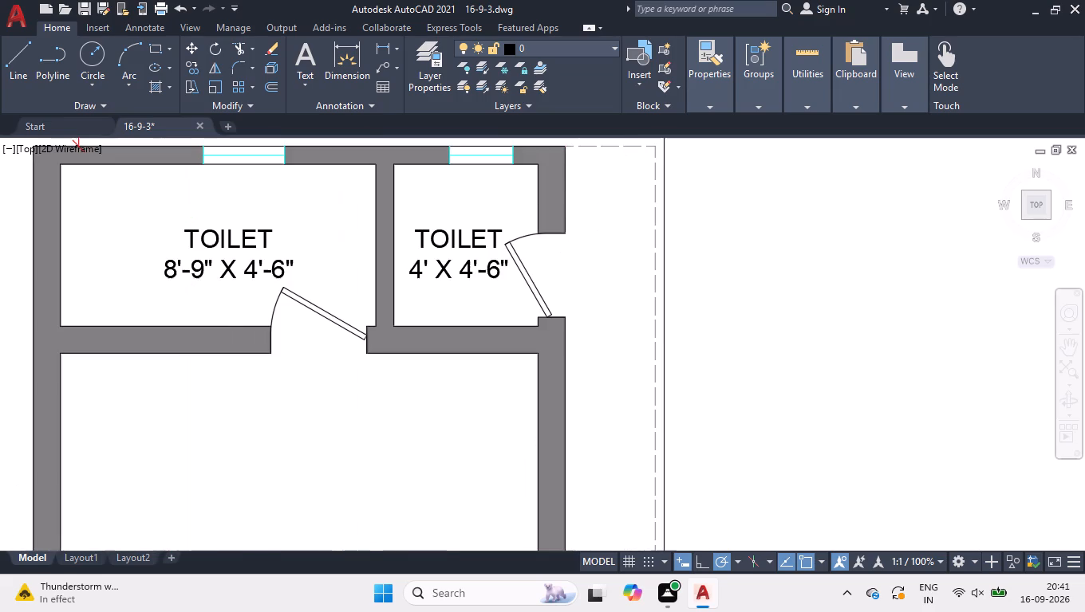
scroll(601, 205, down, 3)
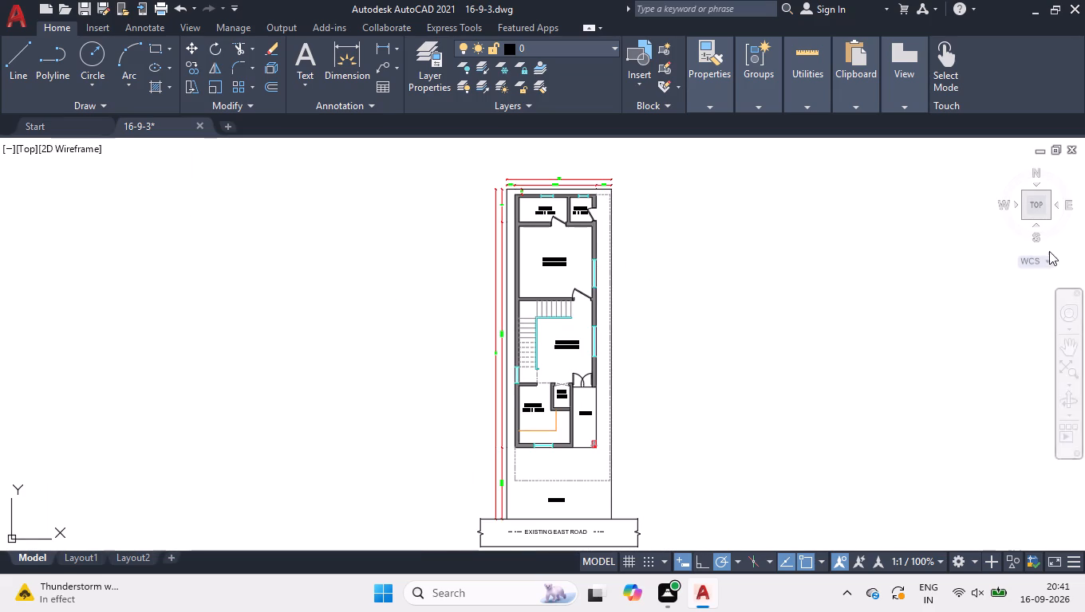
click(1034, 204)
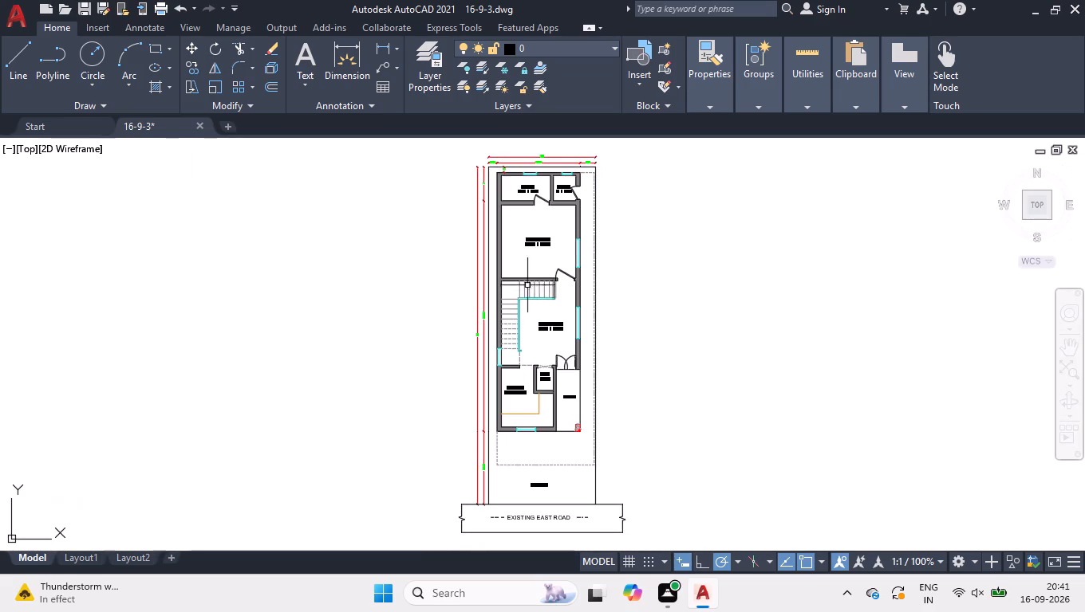
With Ortho on, add a horizontal linear dimension across the stair landing, from the handrail to the left wall's inner face.
scroll(514, 286, up, 5)
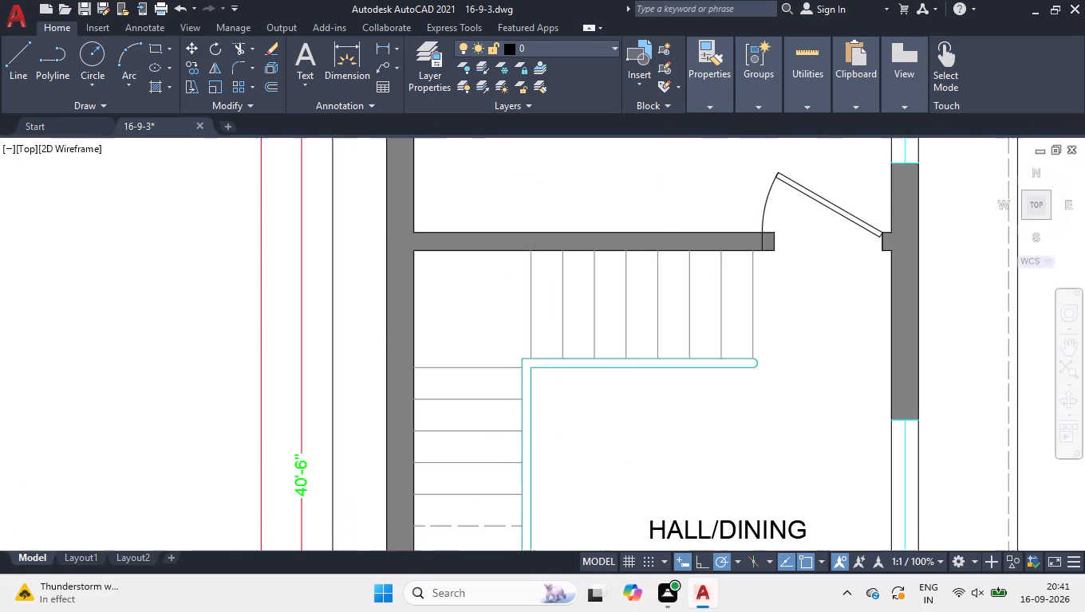
text(DLI)
key(Return)
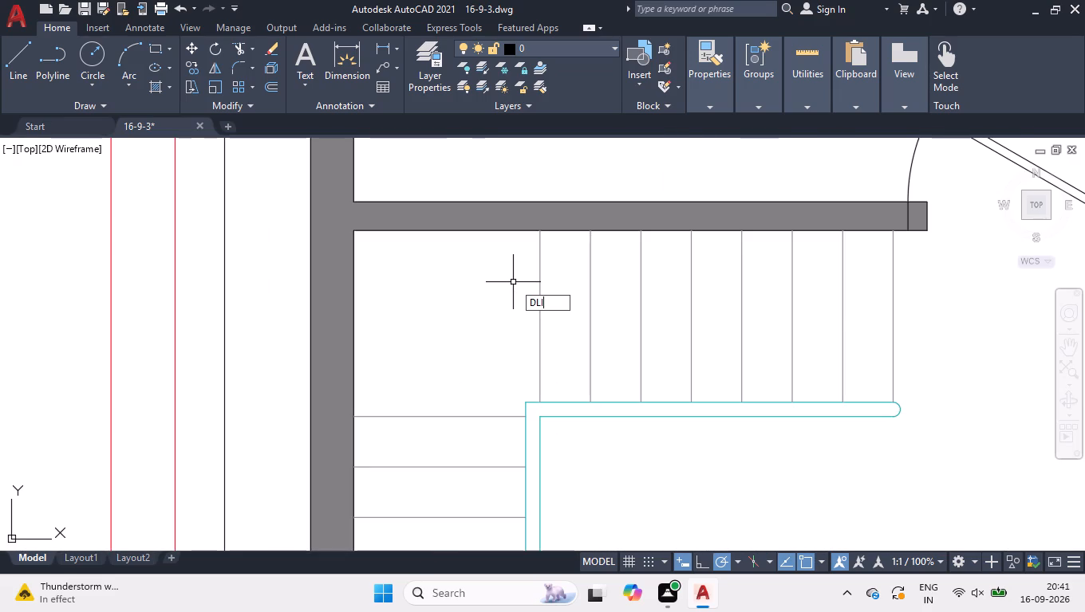
click(545, 405)
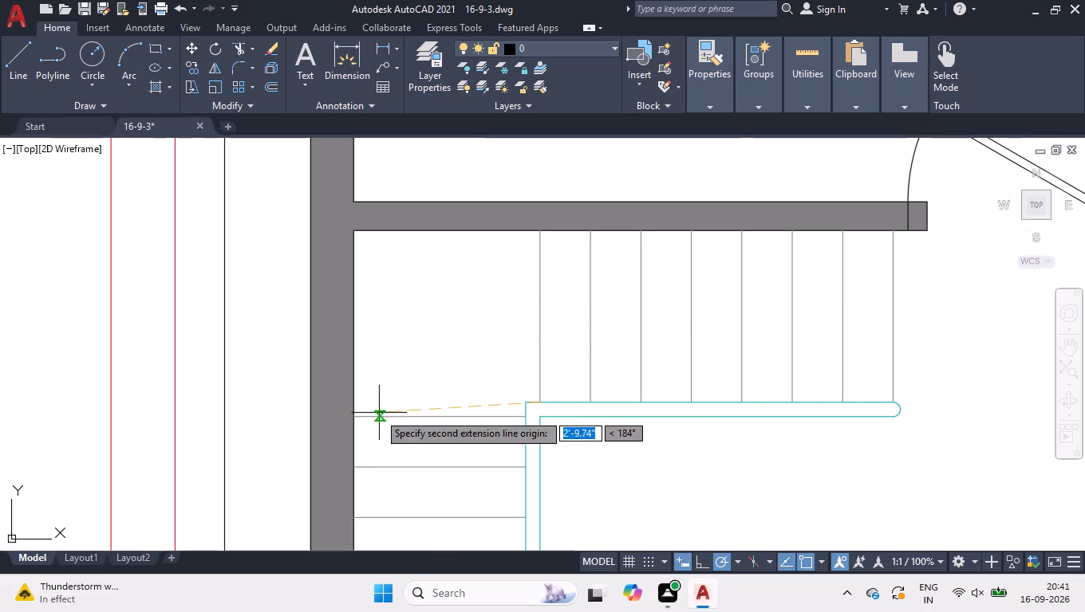
click(700, 551)
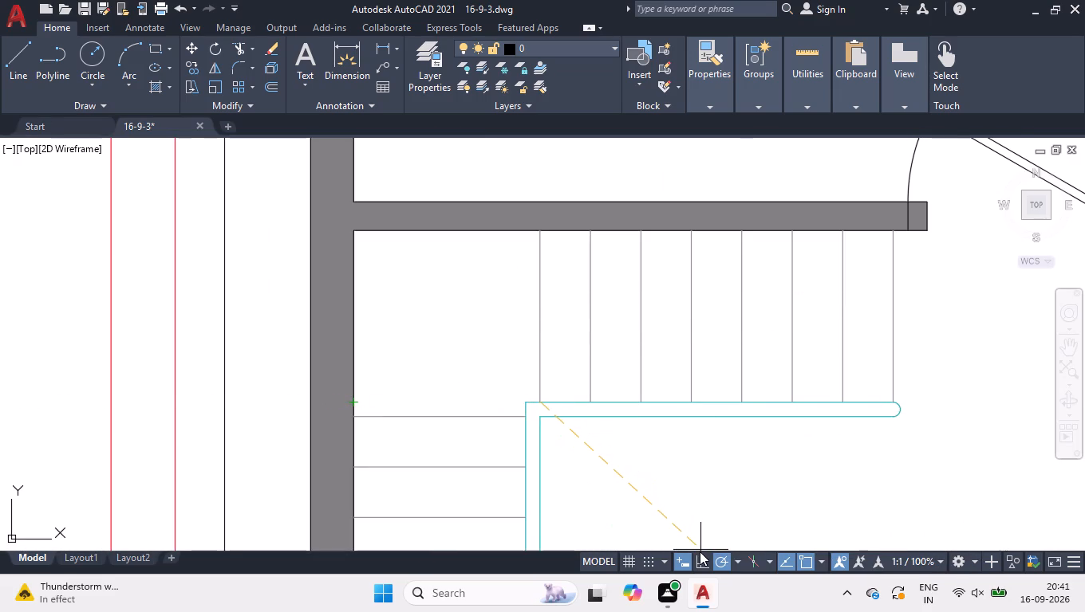
click(696, 555)
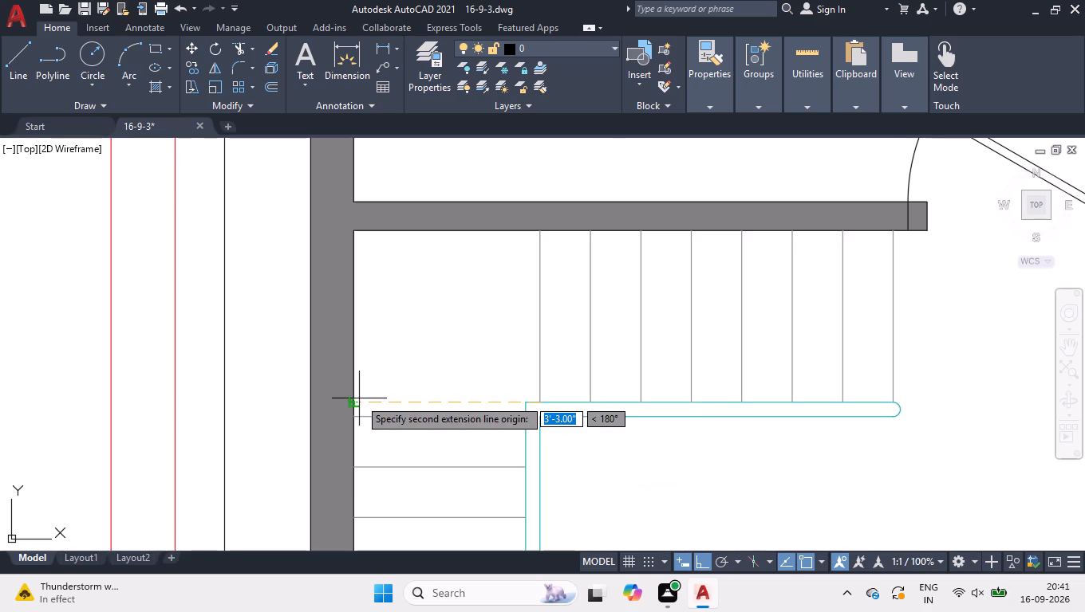
click(355, 400)
click(389, 387)
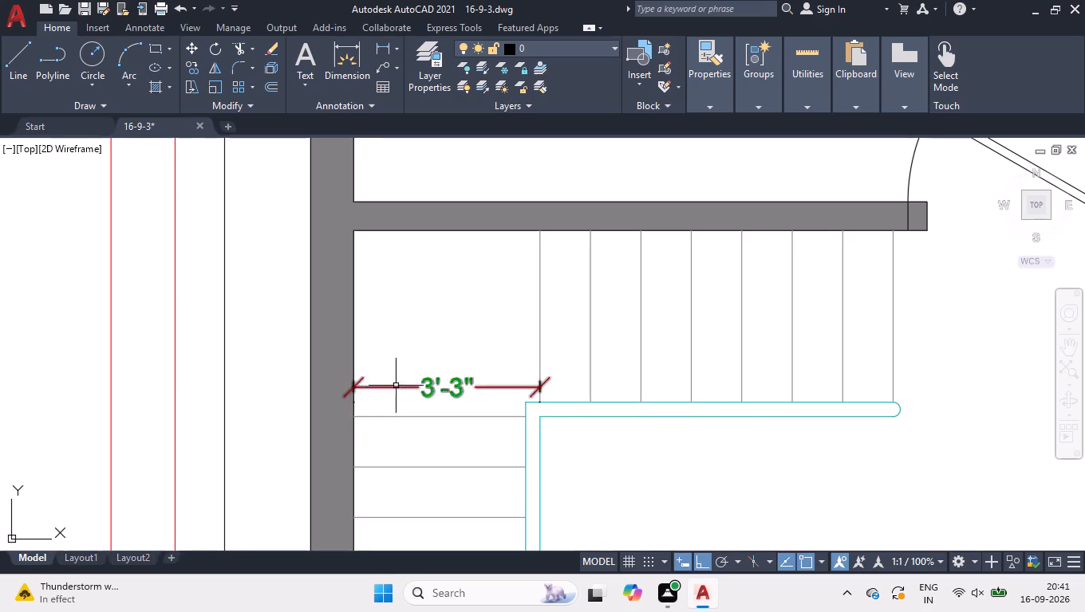
Add a vertical linear dimension across the stair landing, from the handrail corner up to the bedroom wall.
key(space)
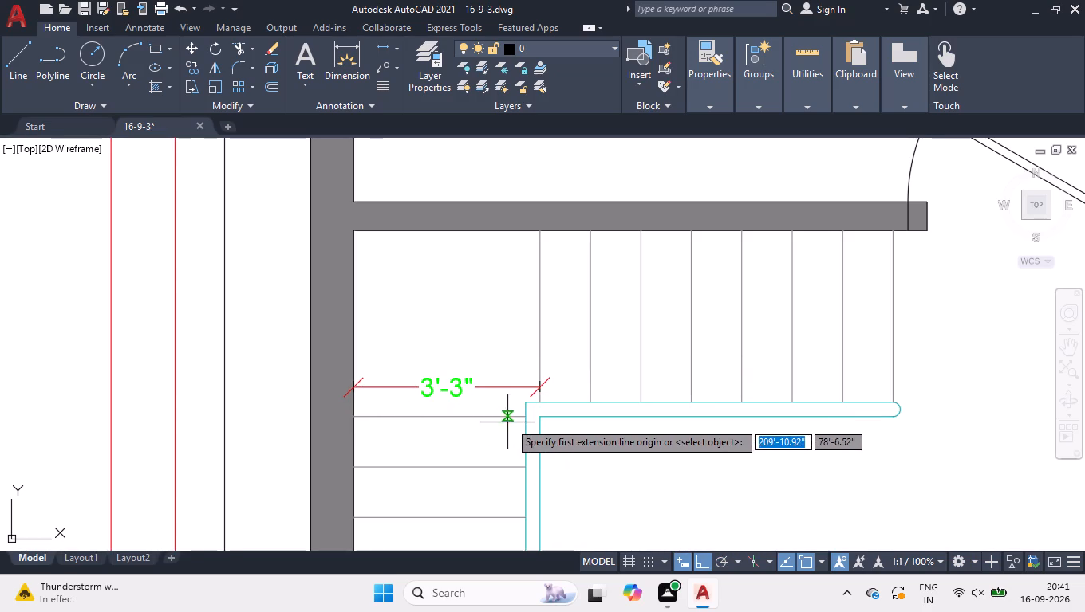
click(523, 416)
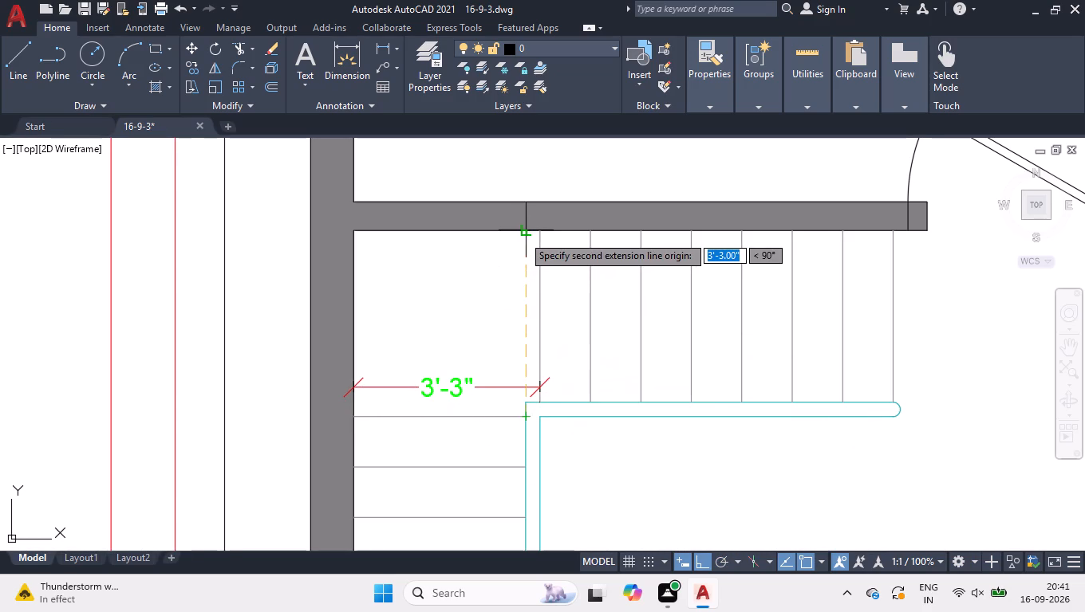
click(524, 234)
click(511, 304)
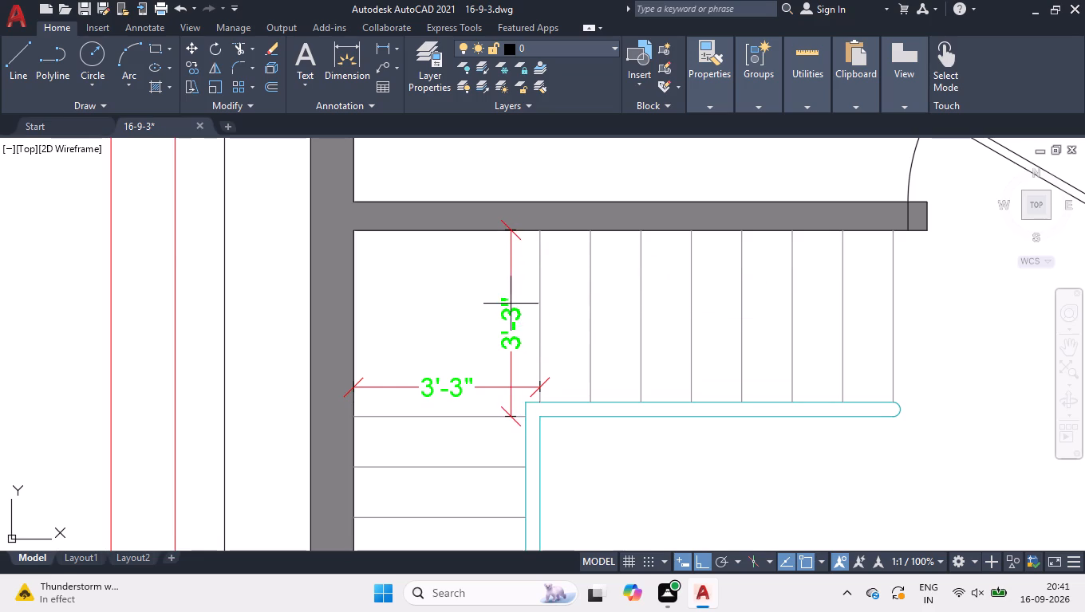
Stretch the handrail ends of both landing dimensions to the handrail's outer corner, and clear the selection.
click(511, 373)
scroll(509, 414, up, 3)
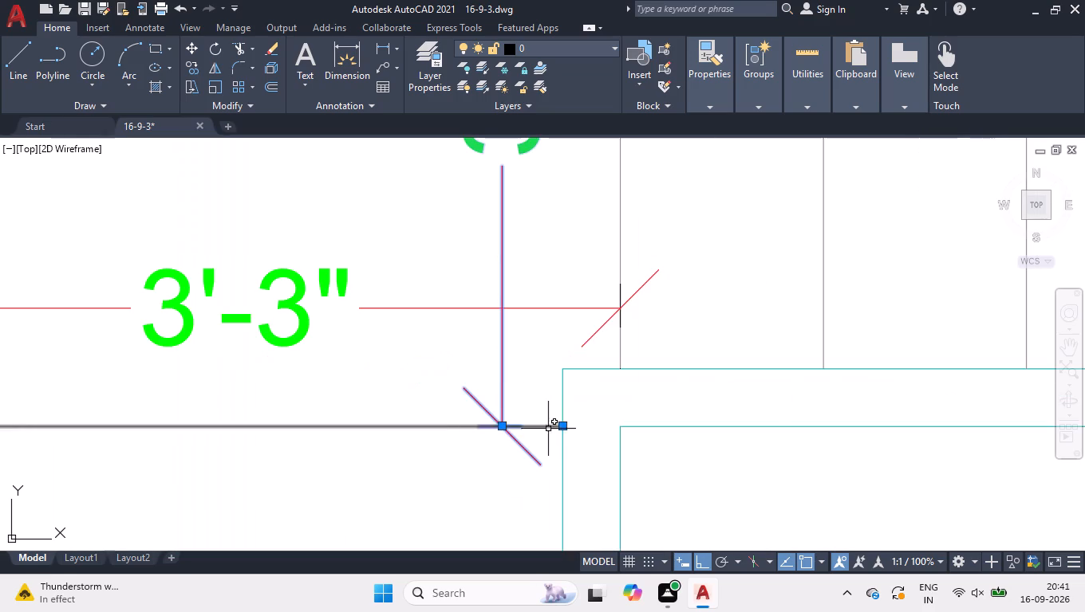
click(559, 430)
click(566, 369)
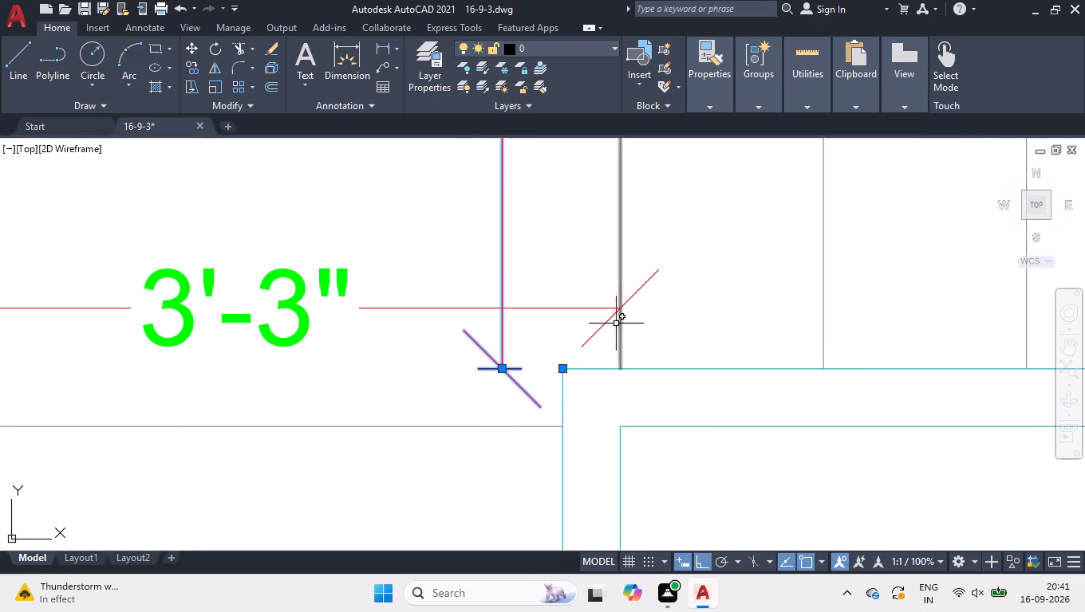
click(613, 322)
click(608, 318)
click(618, 370)
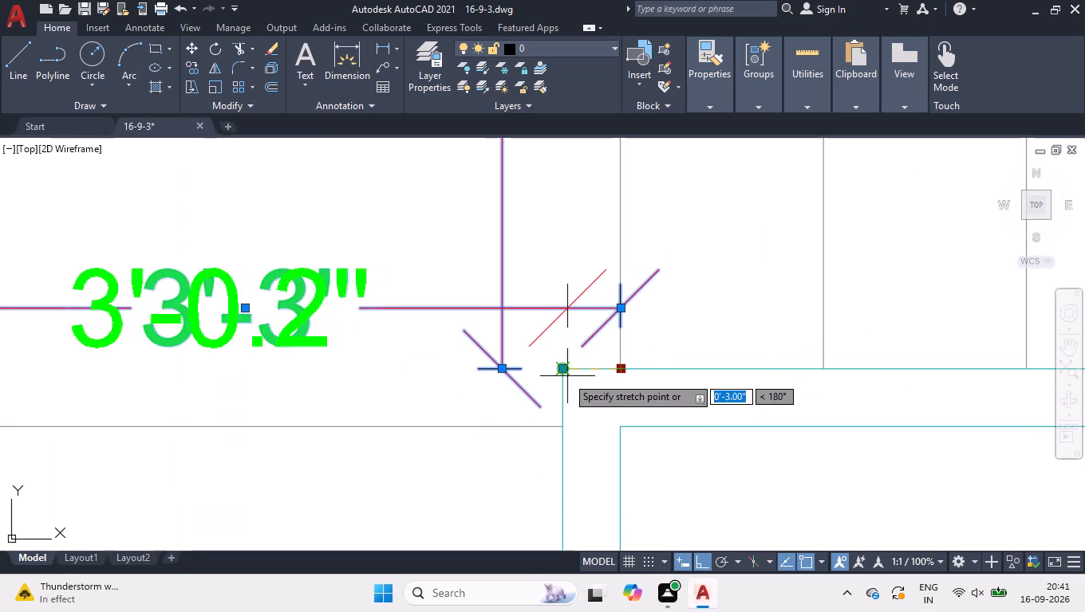
click(559, 370)
right_click(365, 320)
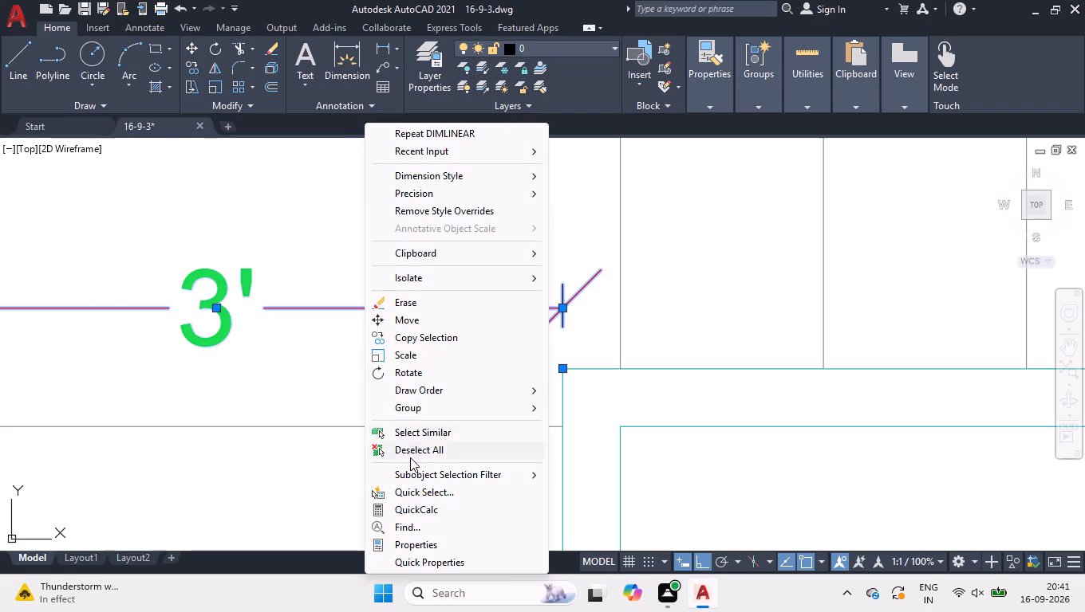
click(411, 453)
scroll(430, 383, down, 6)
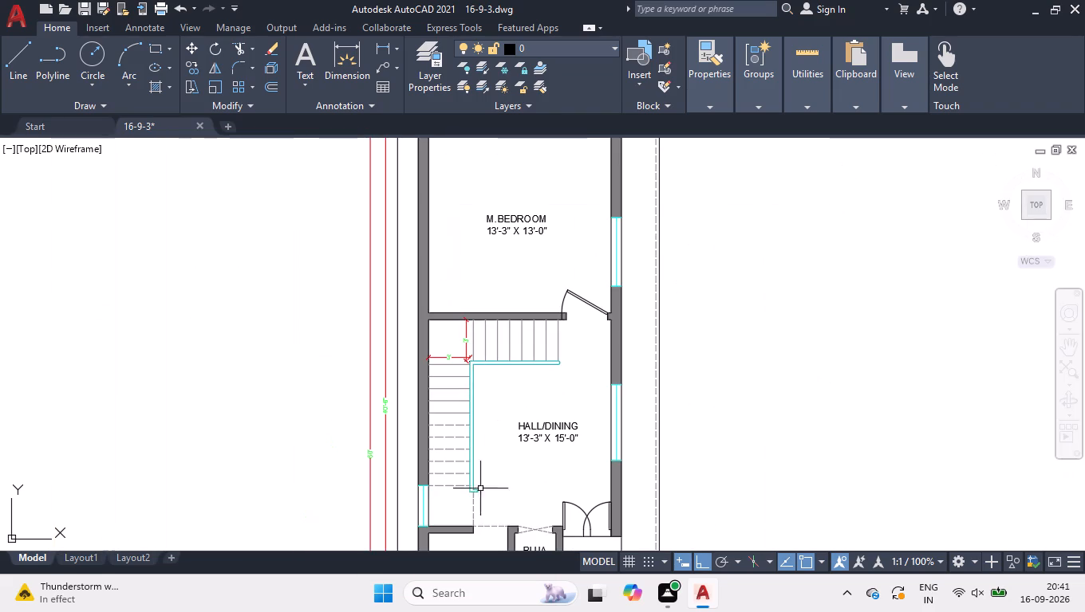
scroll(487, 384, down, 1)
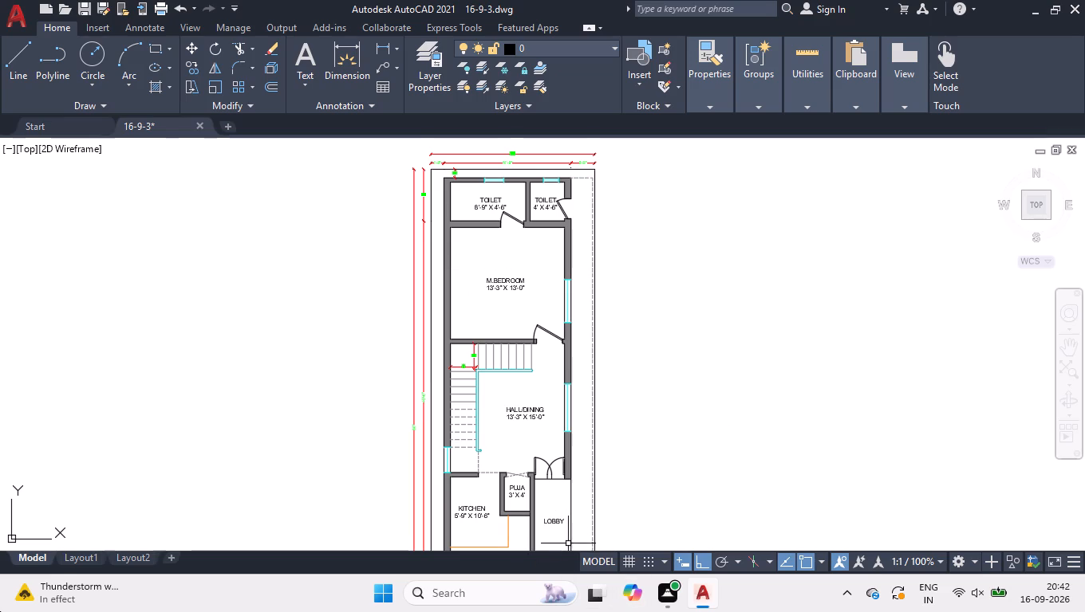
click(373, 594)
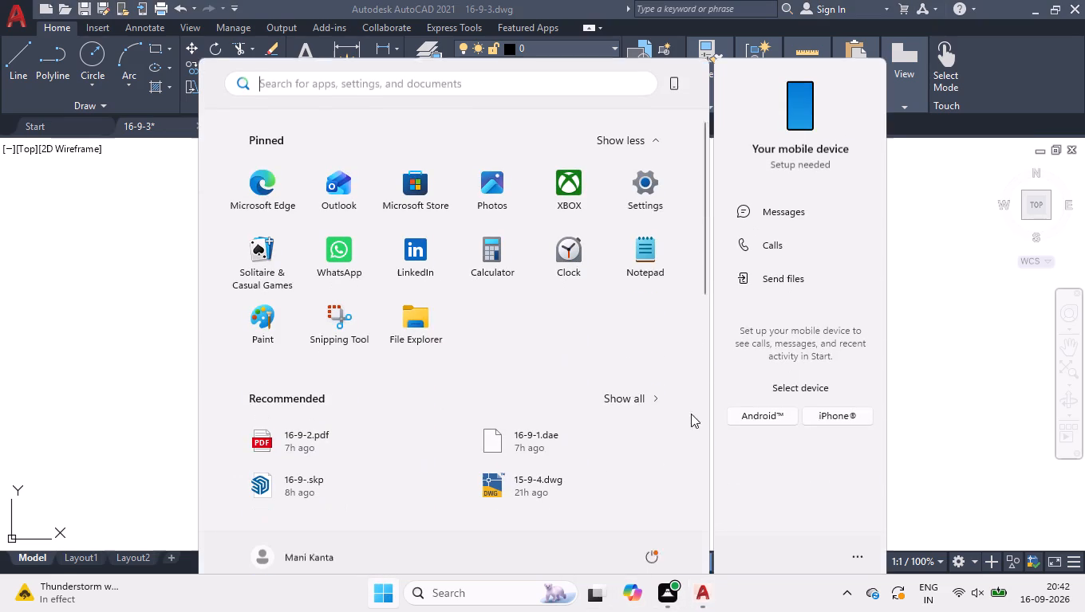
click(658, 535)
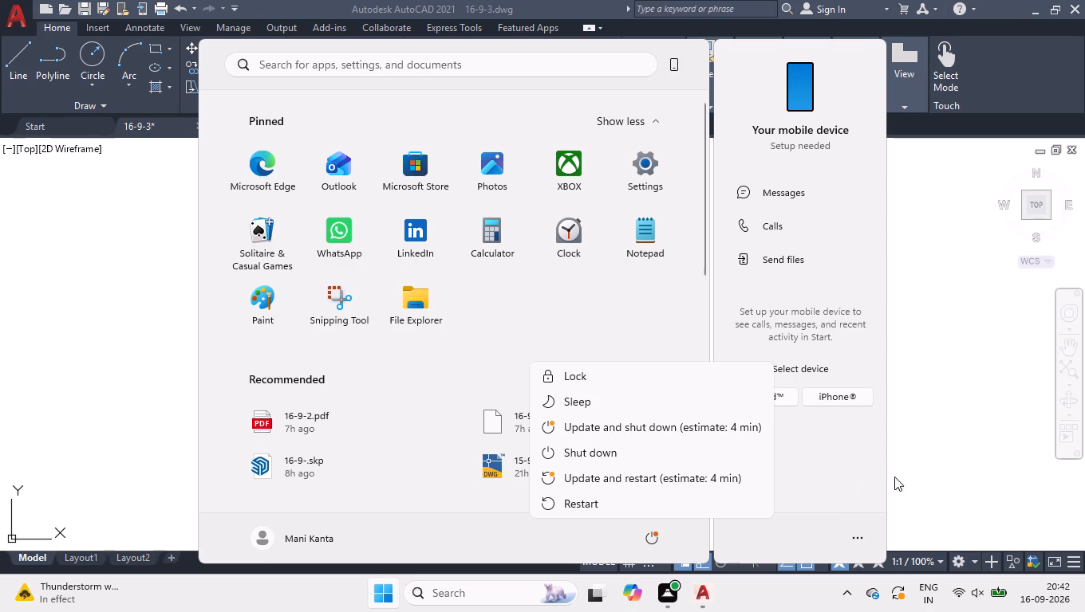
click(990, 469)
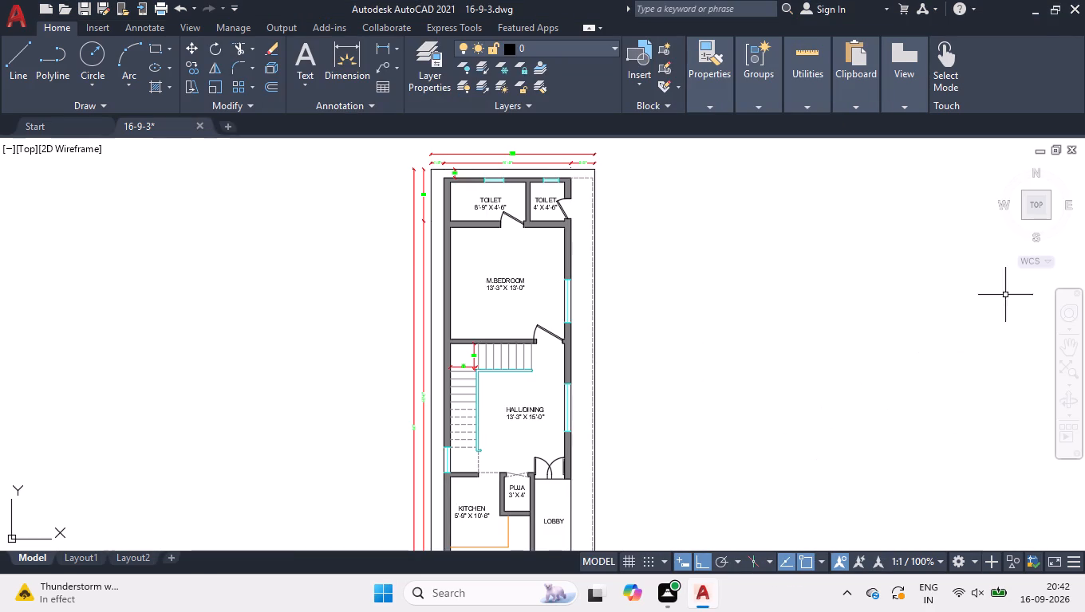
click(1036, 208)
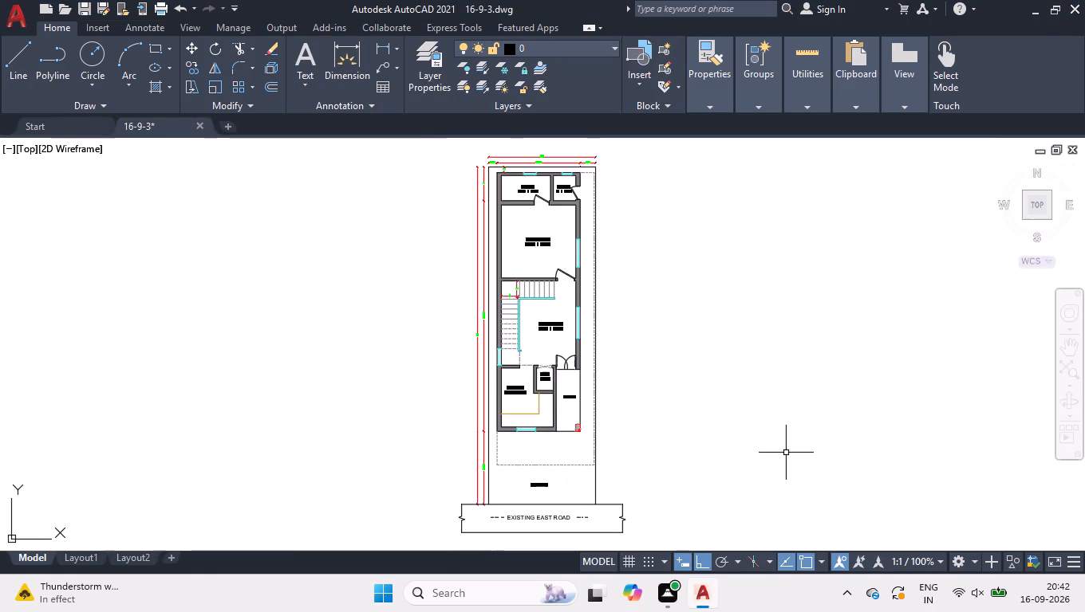